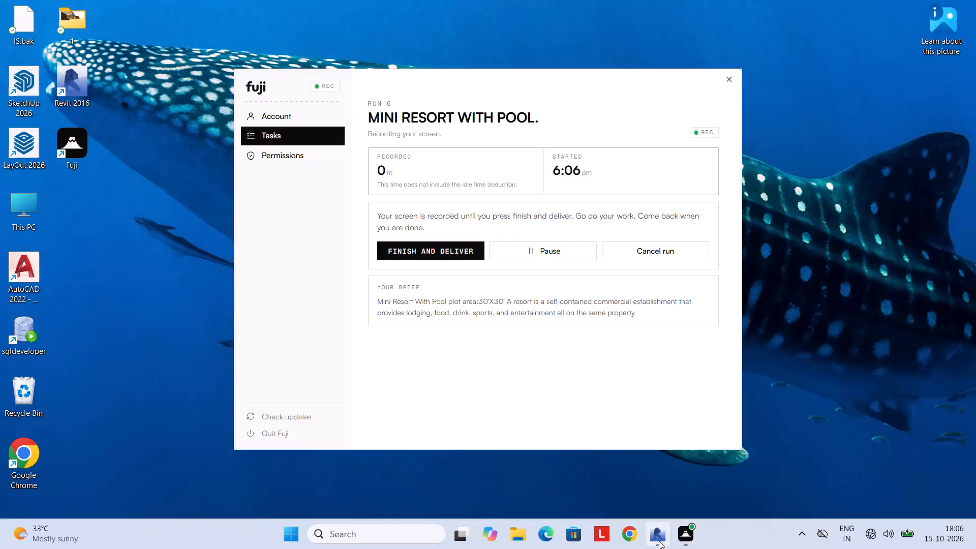
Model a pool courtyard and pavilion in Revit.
Create a new project from the US Imperial default.rte template.
click(126, 100)
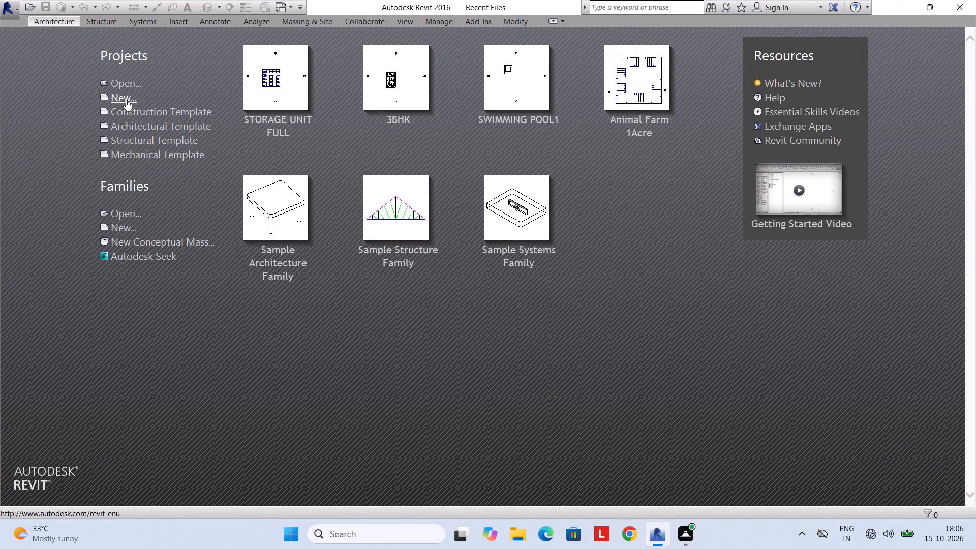
click(485, 239)
click(466, 262)
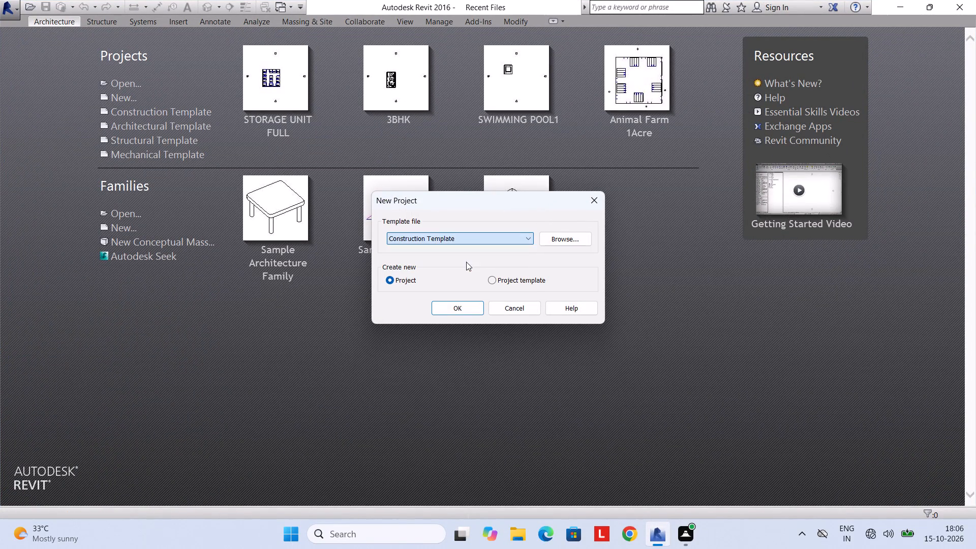
click(556, 243)
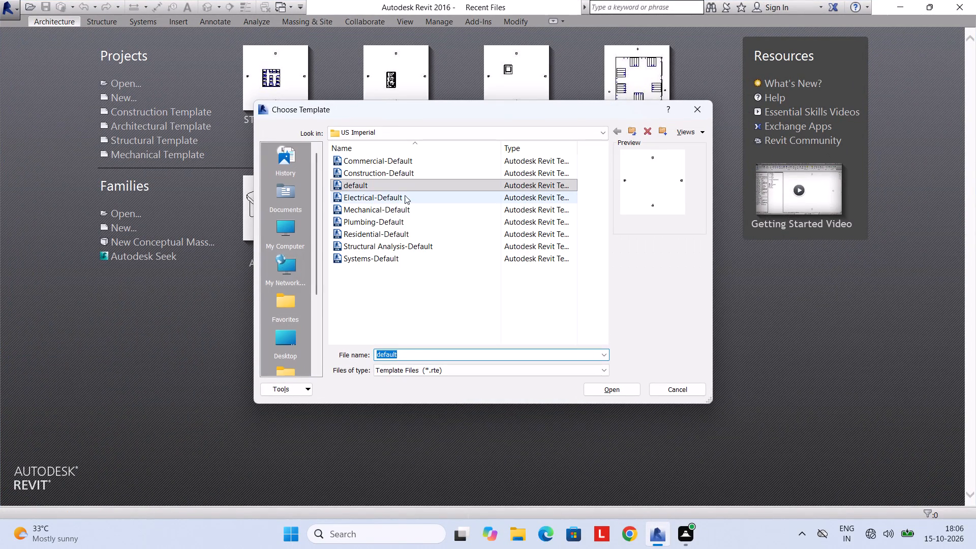
click(409, 187)
click(616, 391)
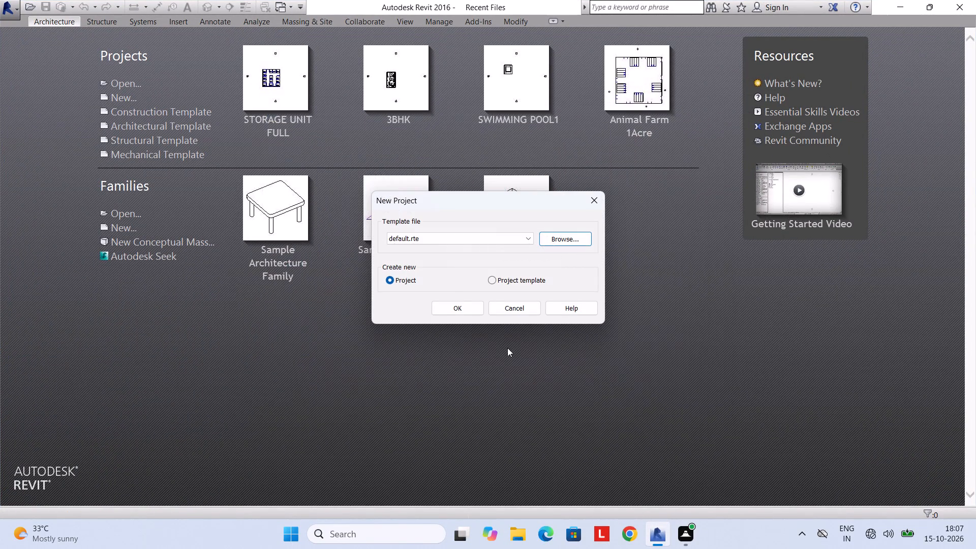
click(457, 298)
click(459, 307)
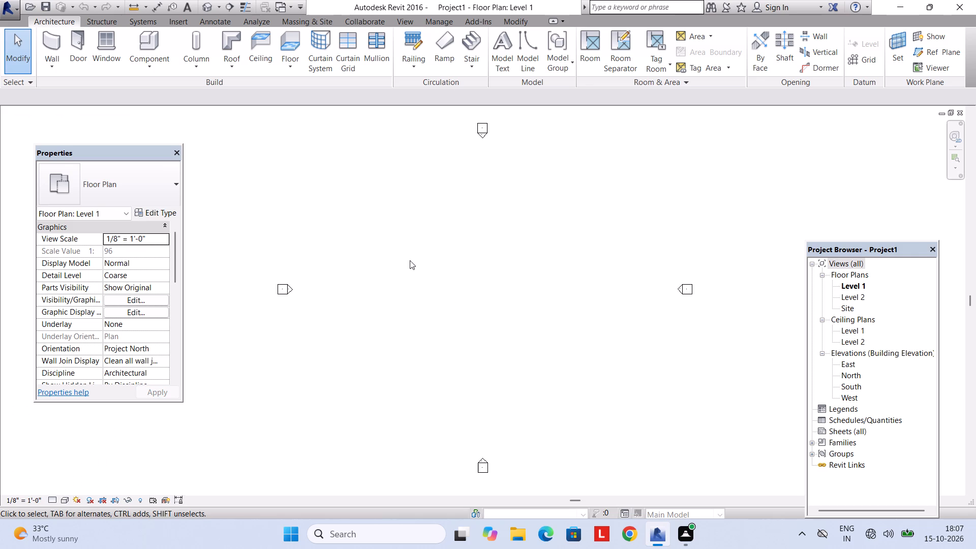
Duplicate the Generic - 8" wall type as 6" and set its structure layer thickness to 6".
click(57, 44)
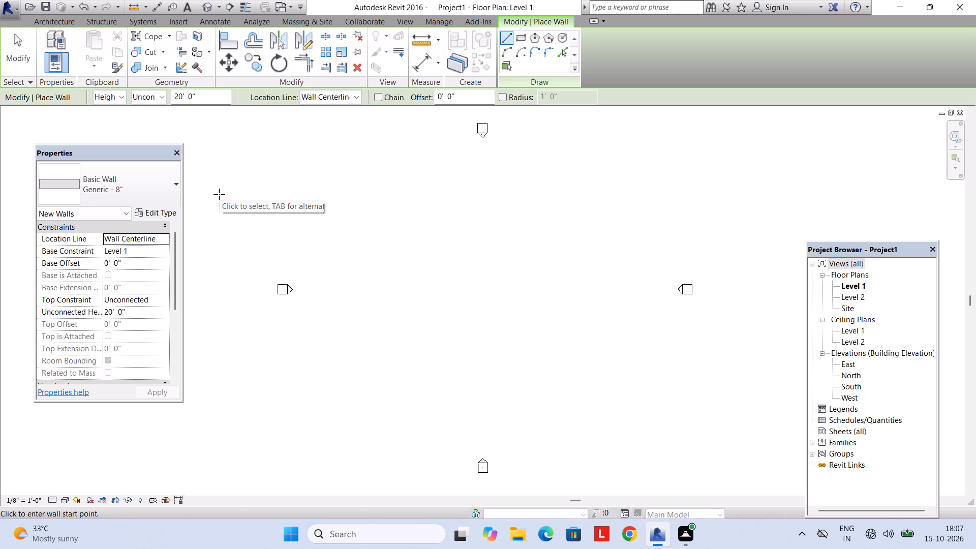
click(162, 213)
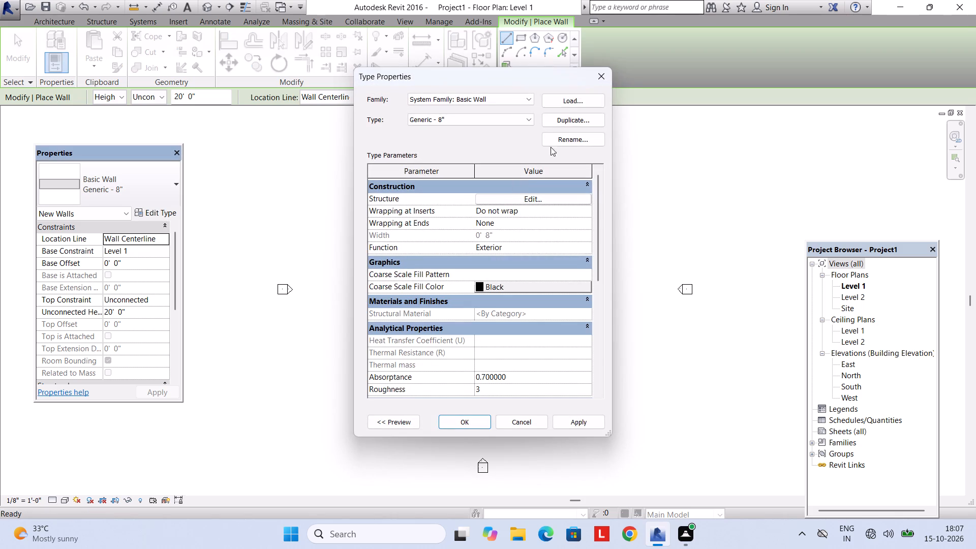
right_click(566, 125)
click(566, 125)
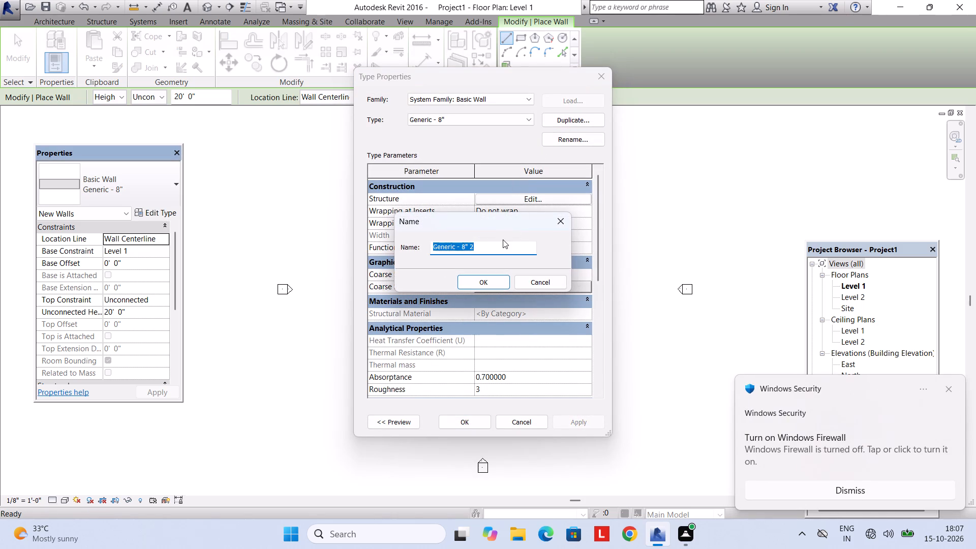
text(6")
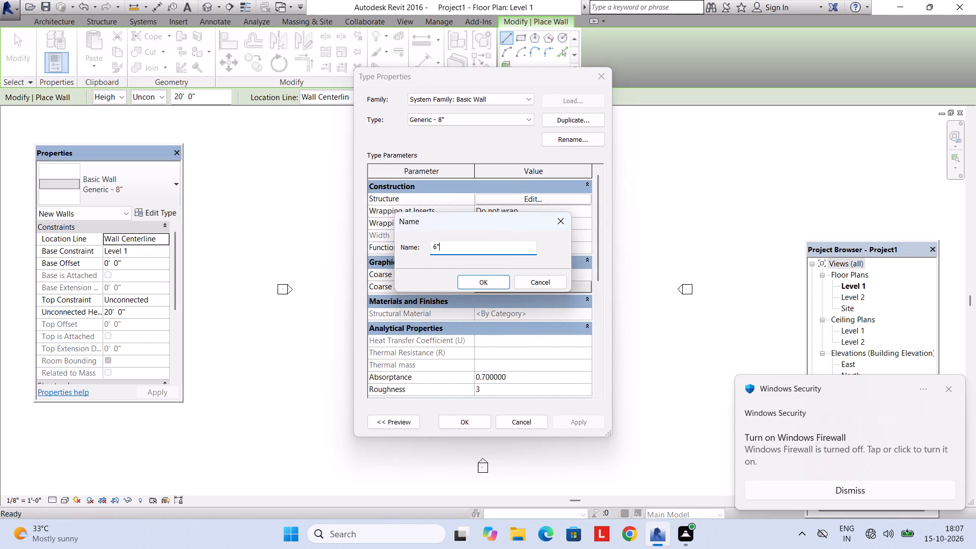
key(Return)
click(522, 199)
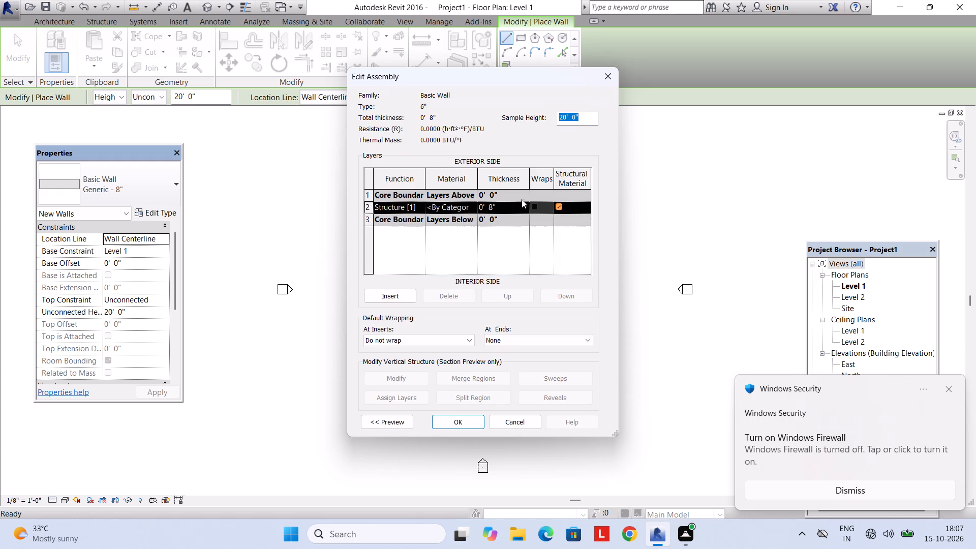
click(504, 207)
text(6")
key(Return)
click(456, 418)
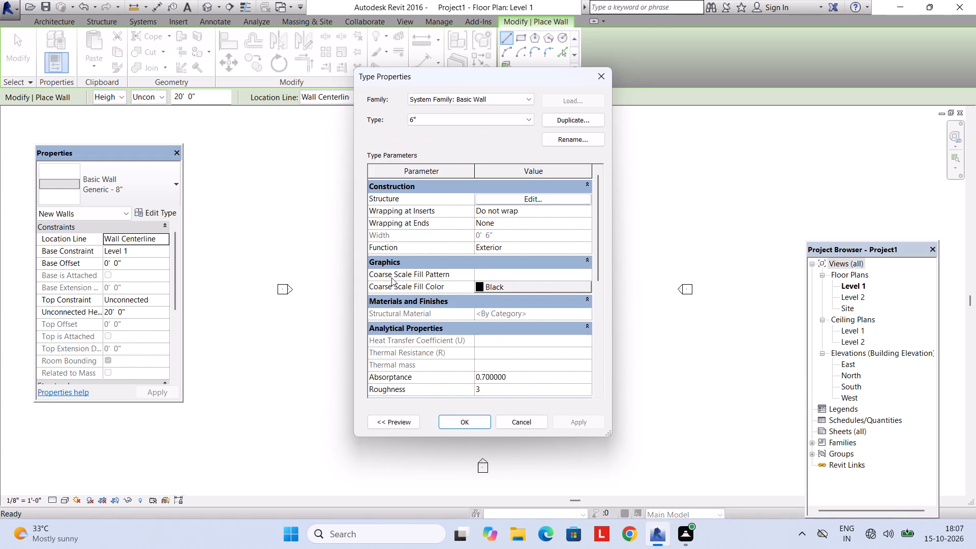
double_click(456, 430)
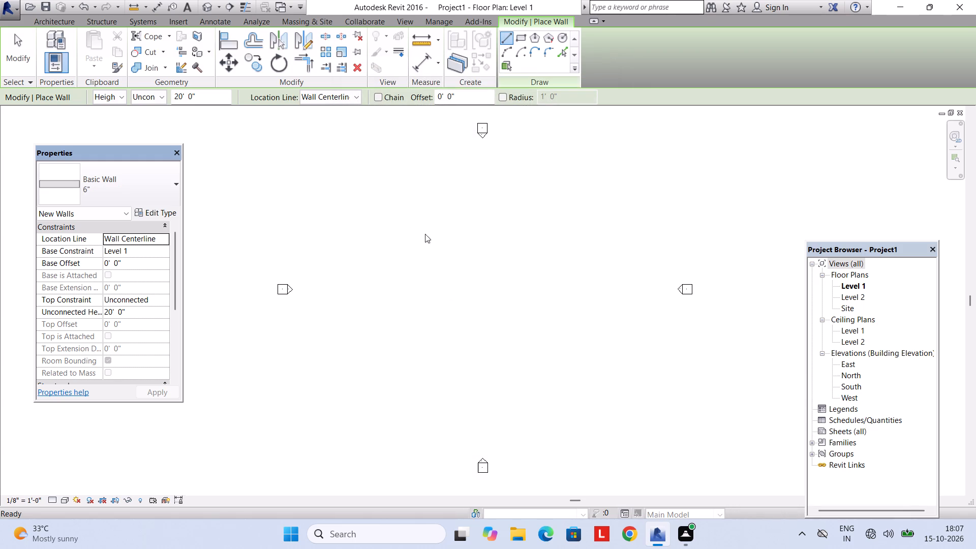
Draw a rectangular plot boundary with 6" walls on Level 1 and set both its sides to 30'.
click(522, 41)
click(405, 207)
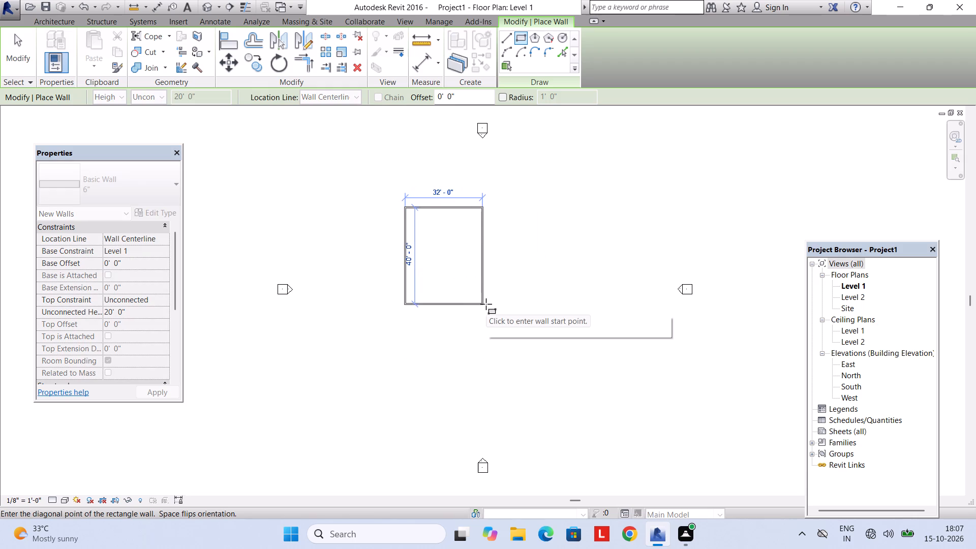
click(486, 304)
click(523, 268)
text(30')
key(Return)
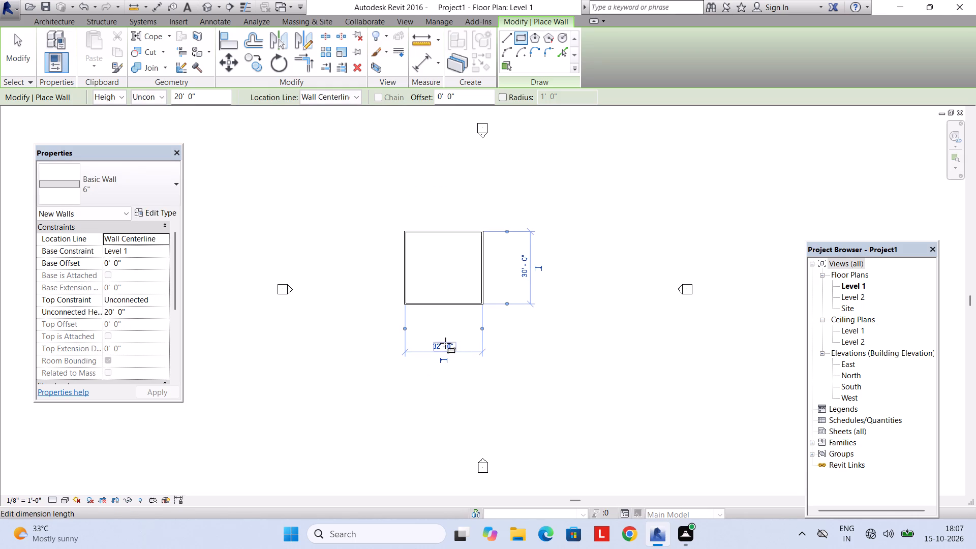
click(445, 343)
text(30')
key(Return)
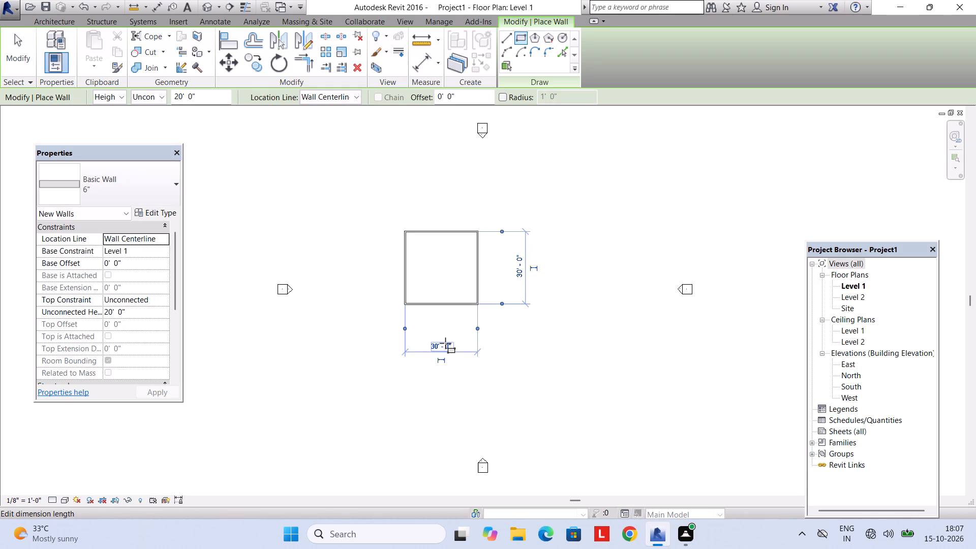
key(Escape)
Duplicate the 6" wall type as 9" and set its structure layer thickness to 9".
middle_drag(428, 275, 446, 295)
scroll(441, 280, up, 7)
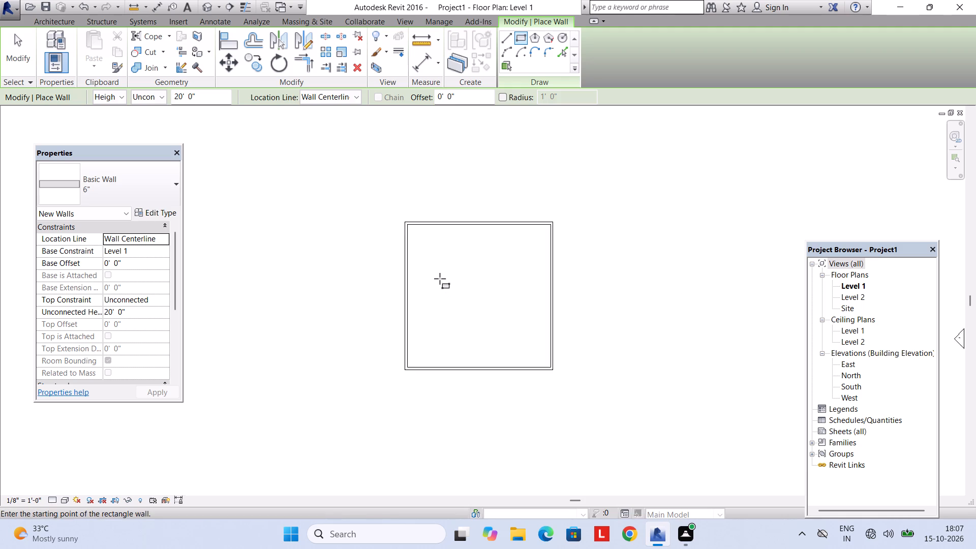
scroll(440, 279, up, 2)
middle_drag(440, 280, 434, 264)
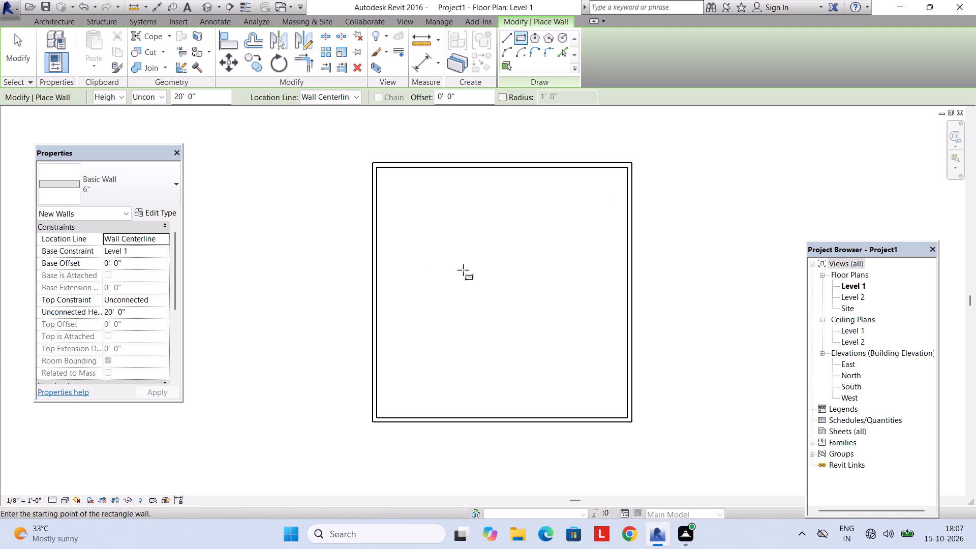
middle_drag(482, 355, 458, 323)
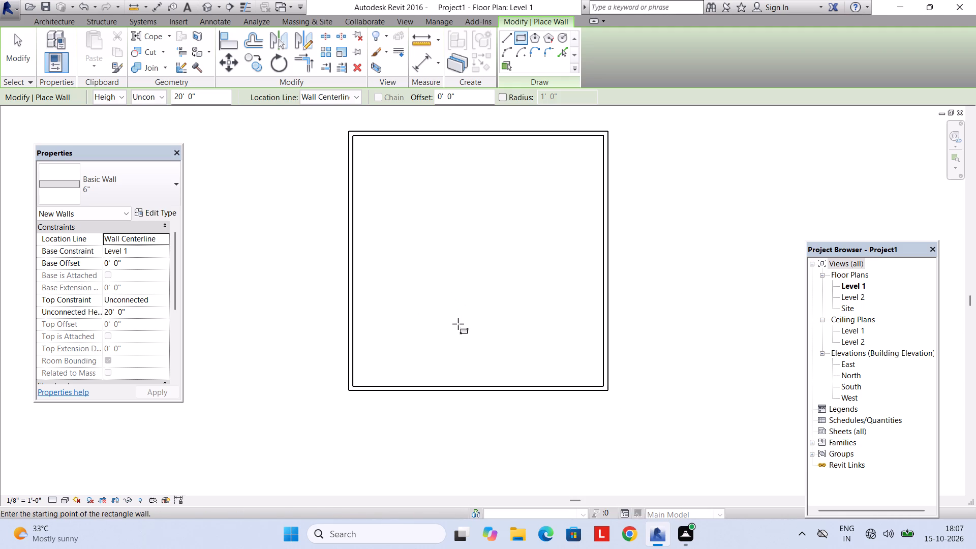
middle_drag(463, 305, 466, 341)
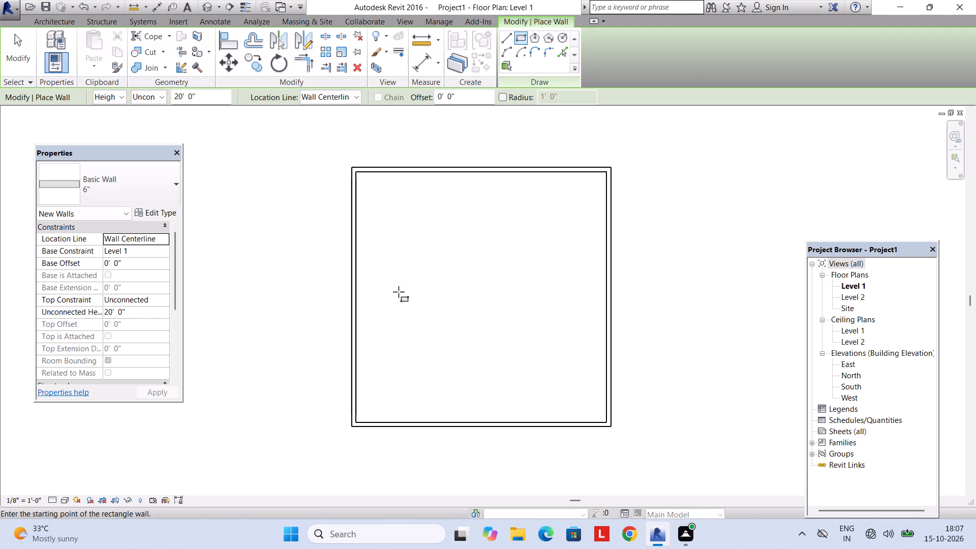
click(150, 208)
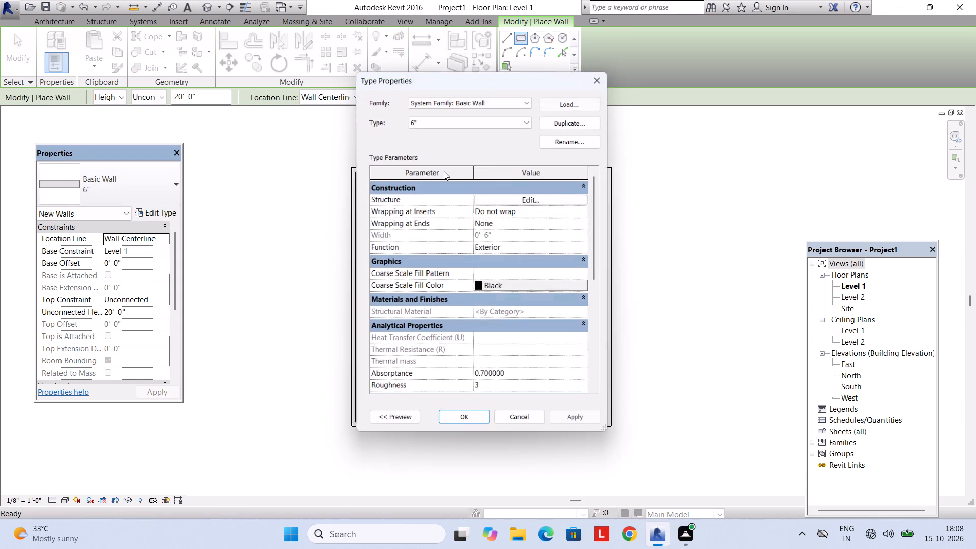
click(573, 121)
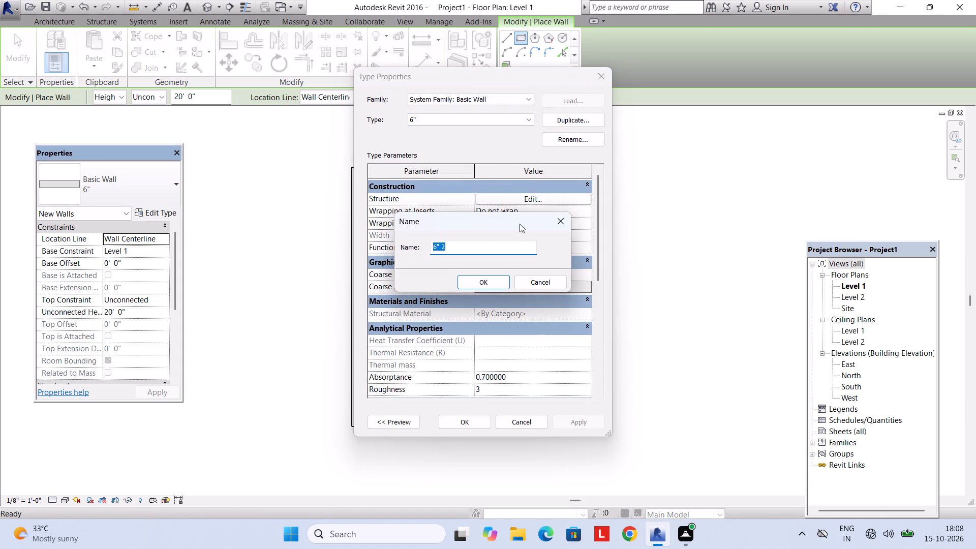
text(9")
key(Return)
click(533, 191)
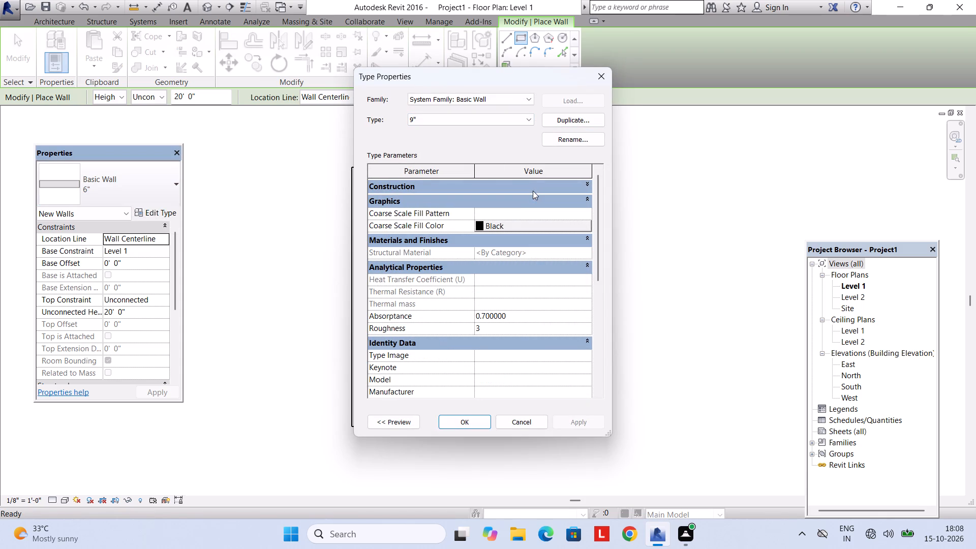
click(535, 188)
click(535, 198)
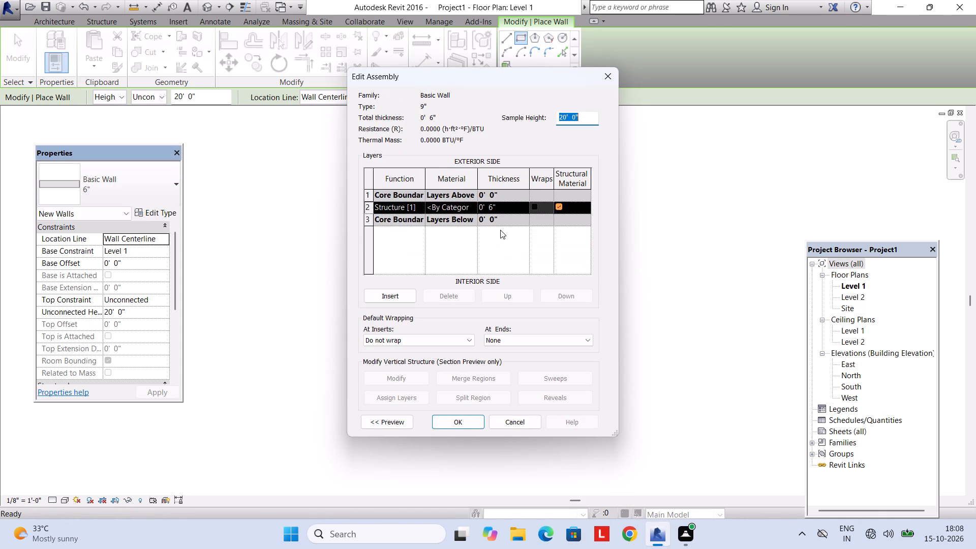
click(491, 202)
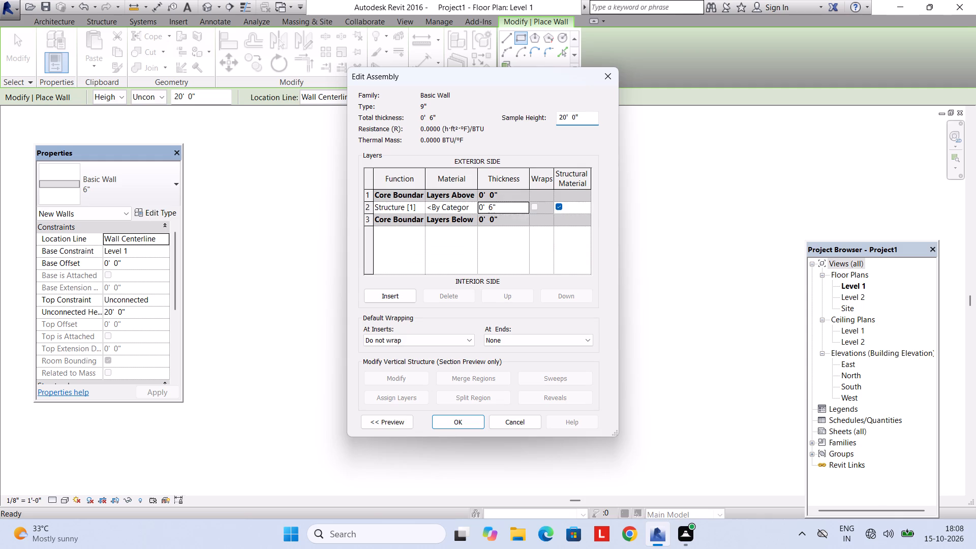
click(494, 204)
drag(494, 205, 461, 210)
key(9)
key(shift+quotedbl)
key(Return)
click(469, 426)
click(472, 426)
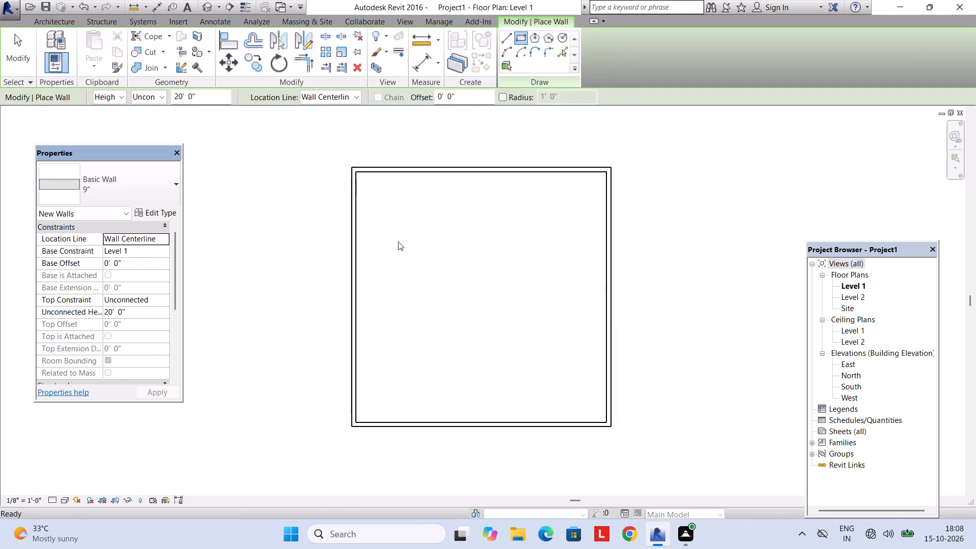
Draw a rectangular room with 9" walls near the boundary's upper-left corner, setting it 10' wide and 15' long.
click(380, 198)
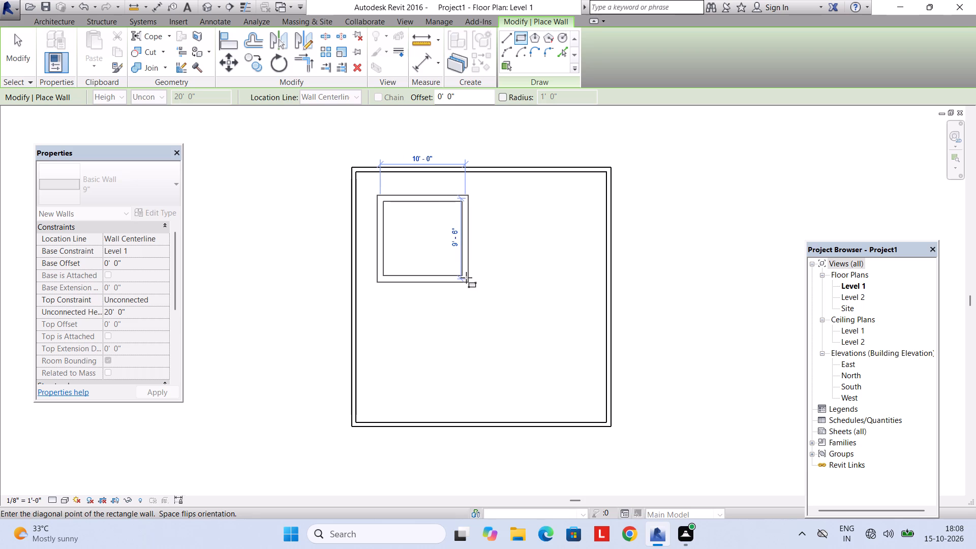
click(468, 278)
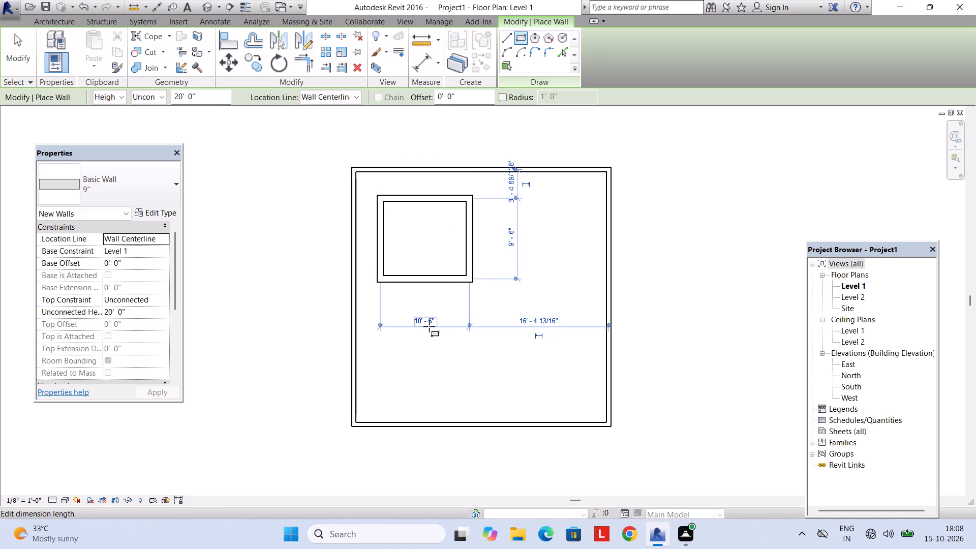
click(429, 326)
text(10')
key(Return)
click(513, 246)
text(15')
key(Return)
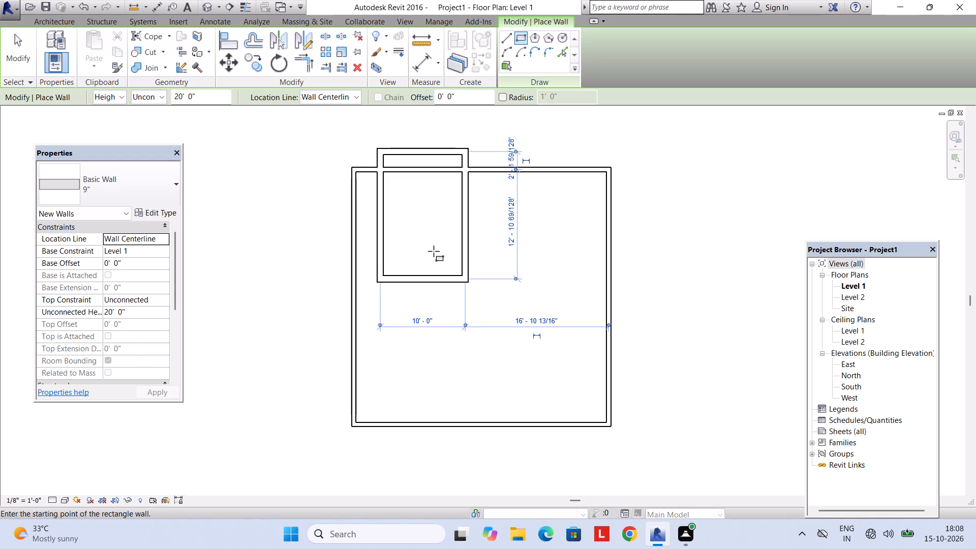
key(Escape)
key(Escape)
Move the four 9" walls of the room fully inside the plot boundary, near its upper-left corner with a gap on both sides.
click(440, 274)
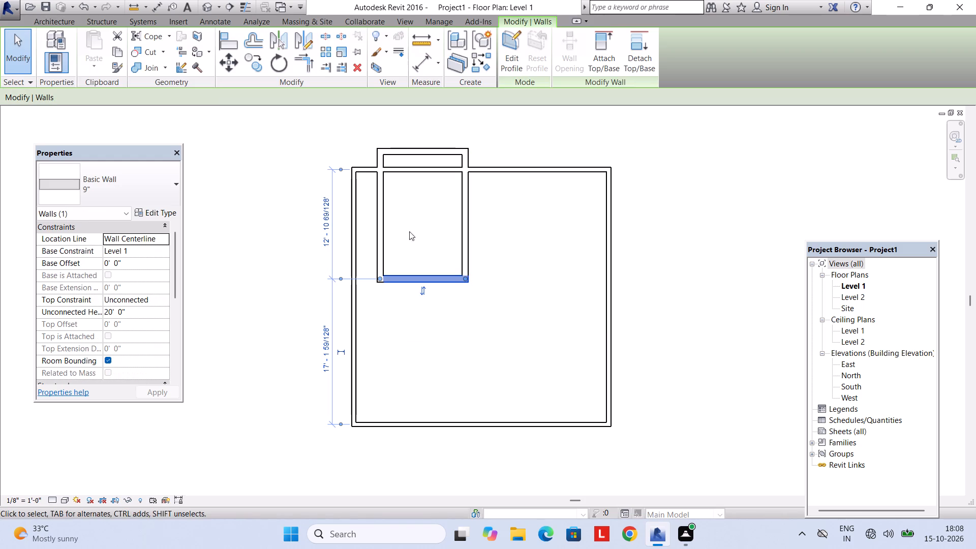
ctrl+click(386, 241)
ctrl+click(422, 158)
ctrl+click(454, 199)
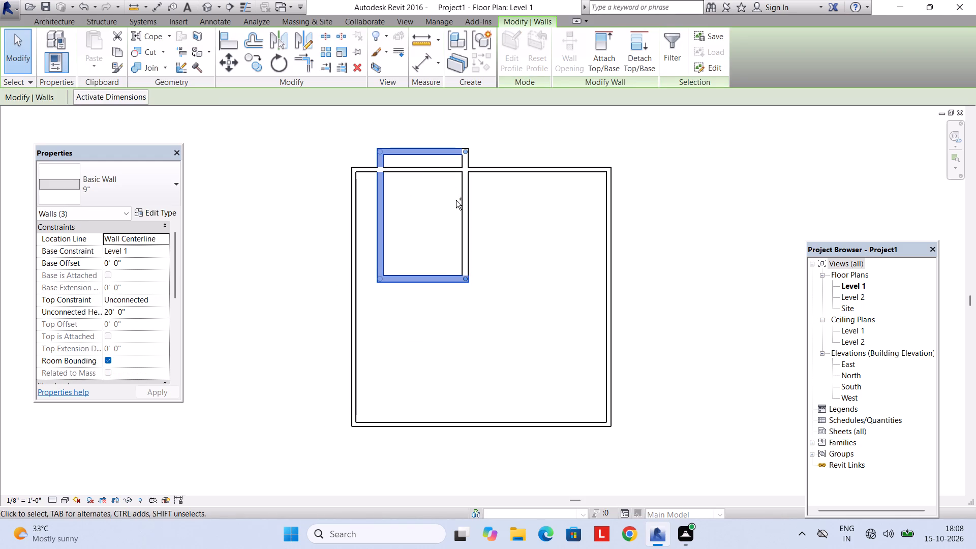
ctrl+click(457, 202)
key(Down)
key(Down)
key(Down)
key(Down)
key(Down)
key(Down)
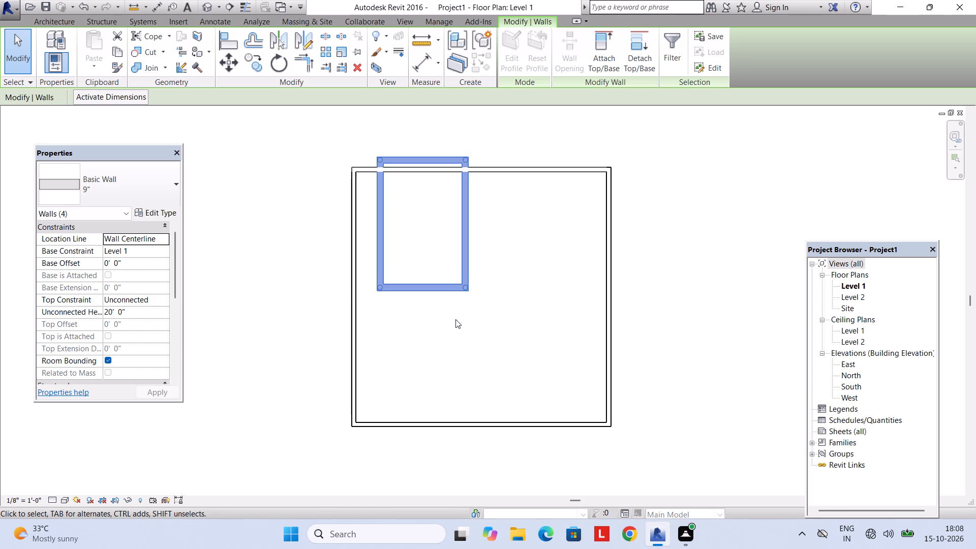
key(Down)
key(Down)
key(Down)
key(Down)
key(Down)
key(Down)
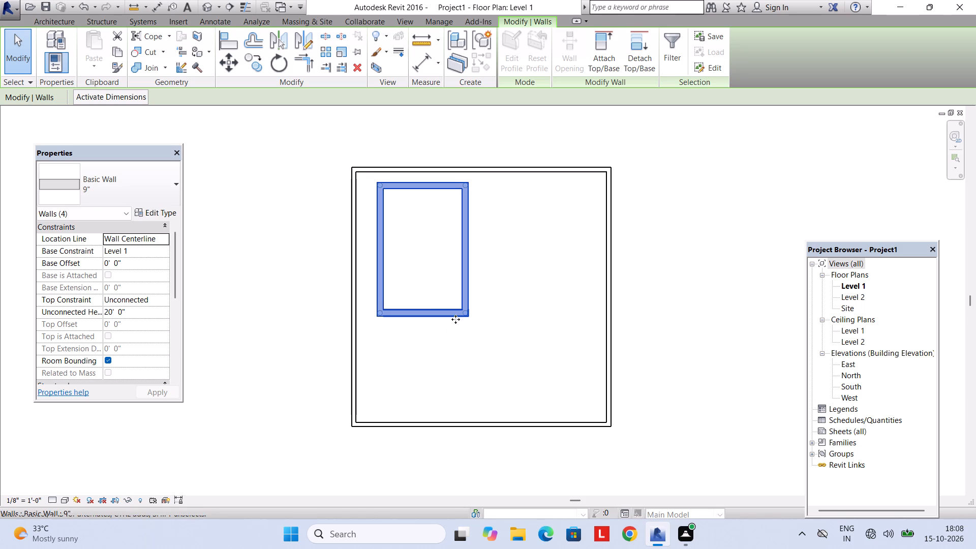
key(Left)
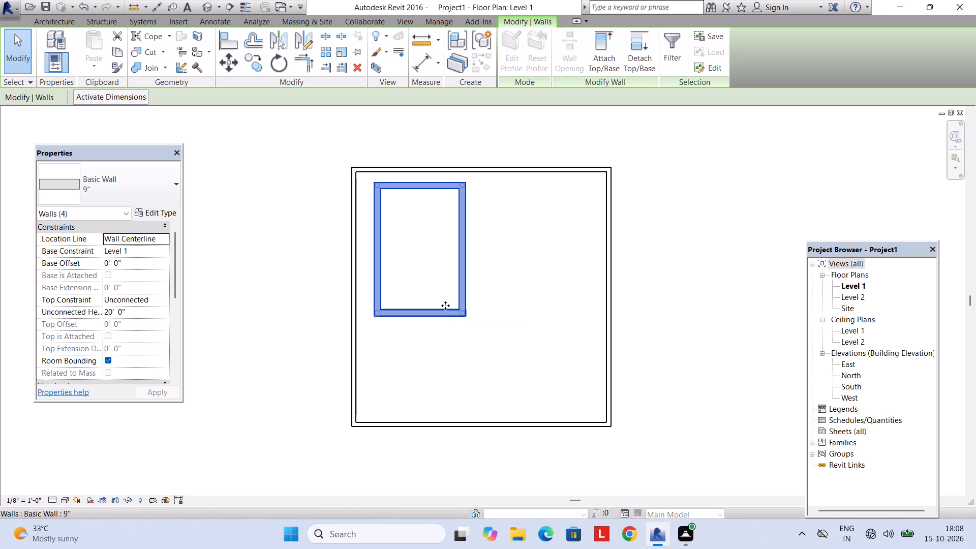
key(Left)
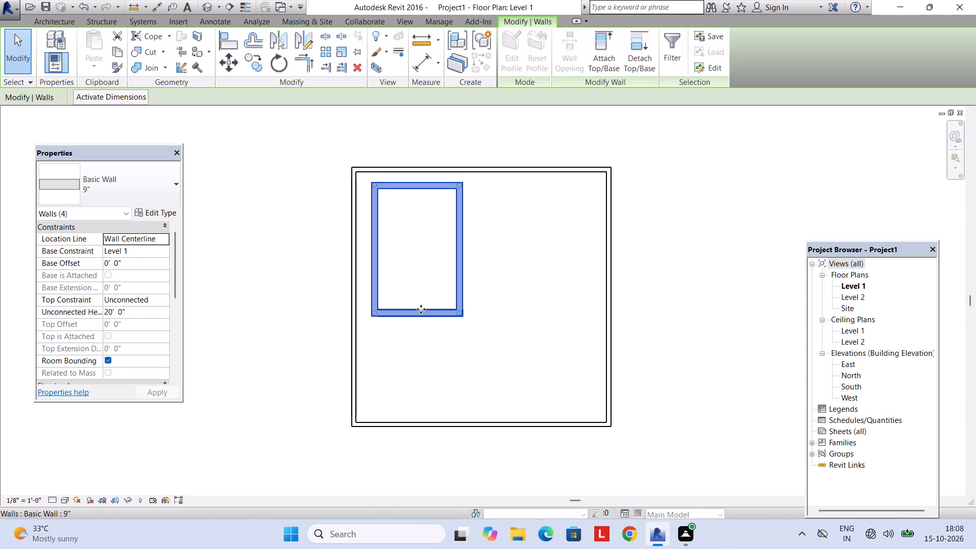
key(Right)
key(Down)
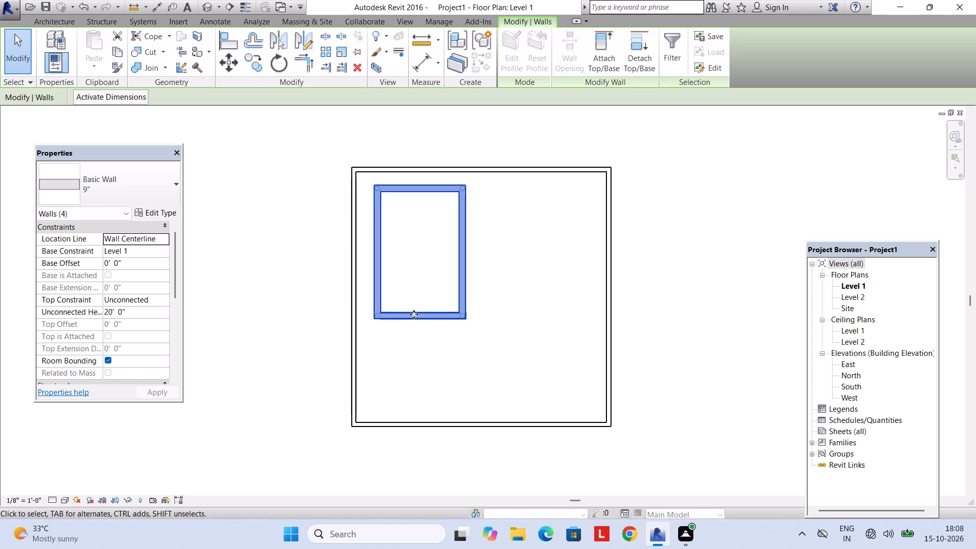
key(Down)
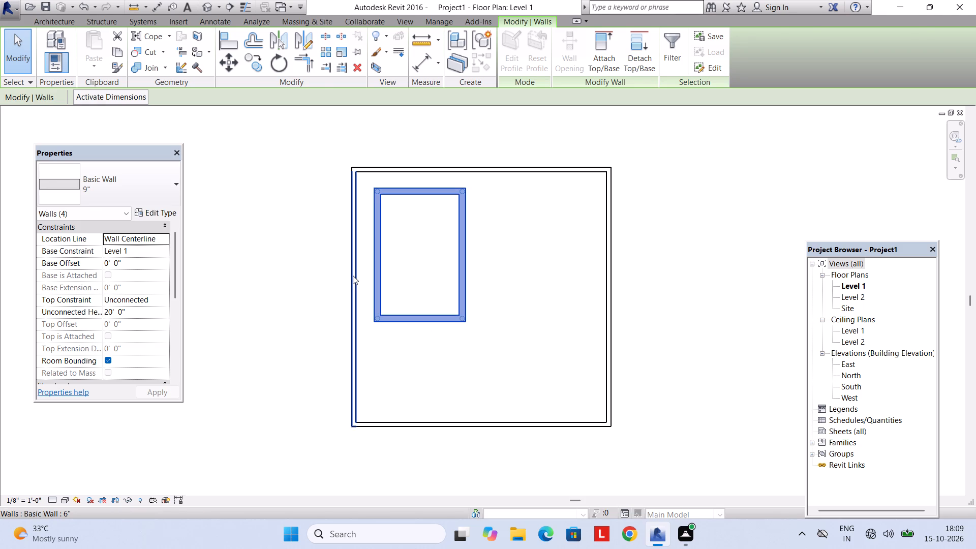
key(Escape)
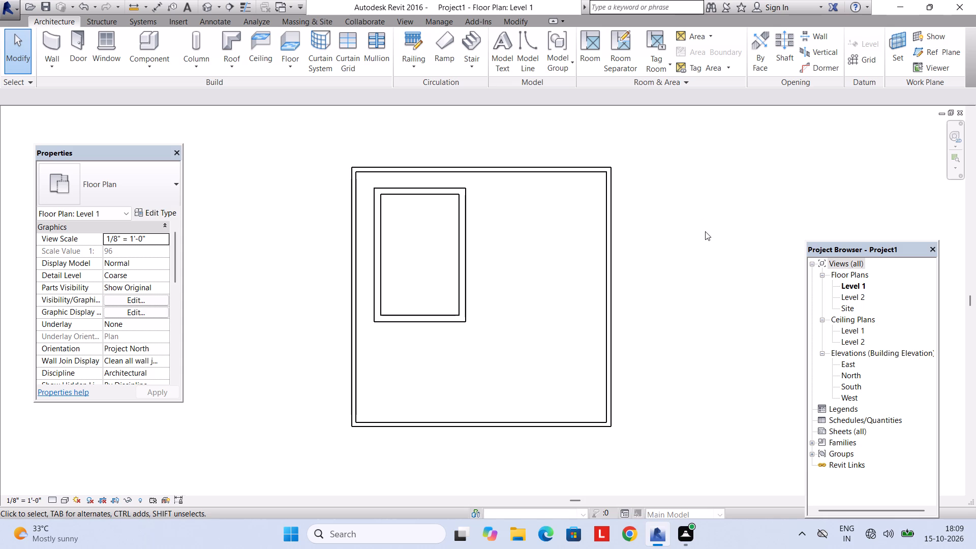
Copy the 9" wall room and paste the duplicate 14' to its right, aligned horizontally with the original.
middle_drag(483, 229, 455, 233)
scroll(453, 232, up, 1)
middle_drag(454, 233, 443, 221)
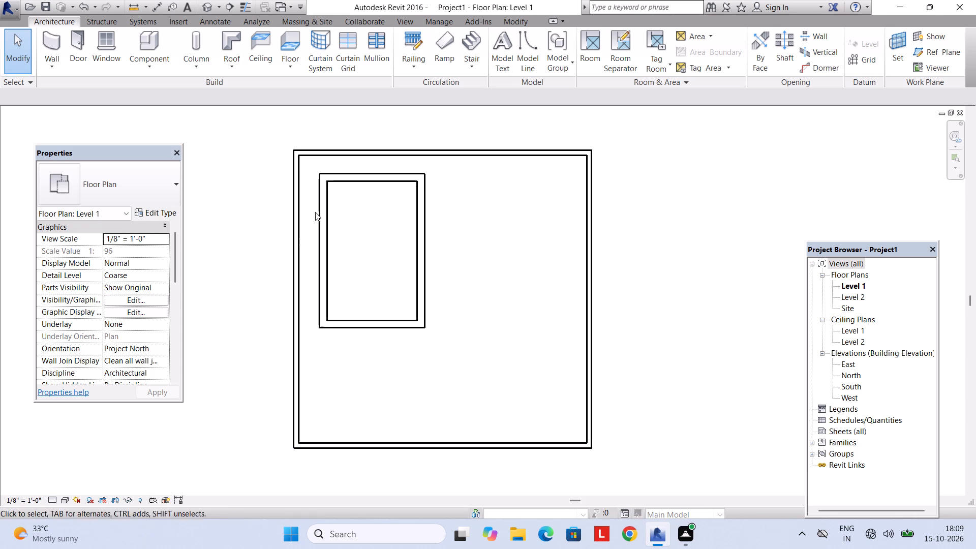
click(316, 203)
text(sa)
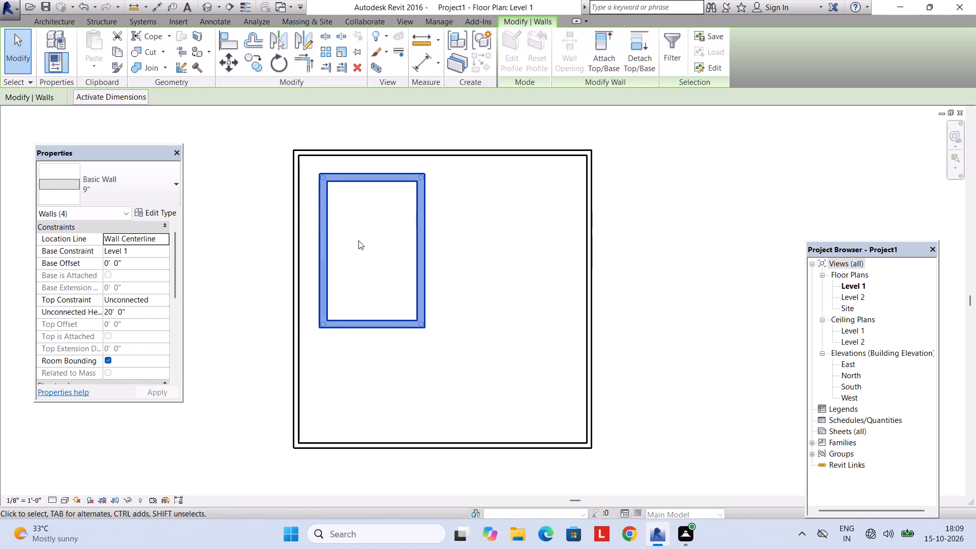
key(ctrl+c)
key(Escape)
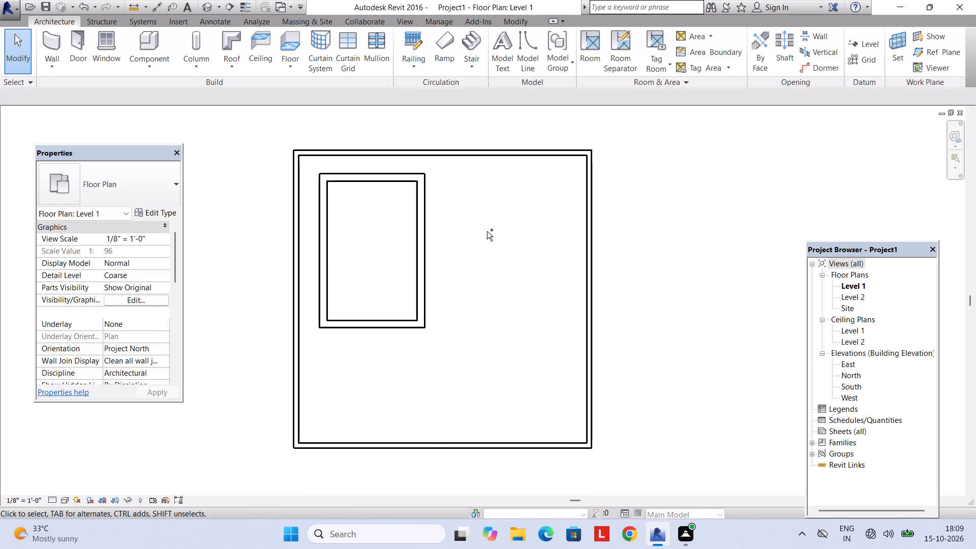
key(ctrl+v)
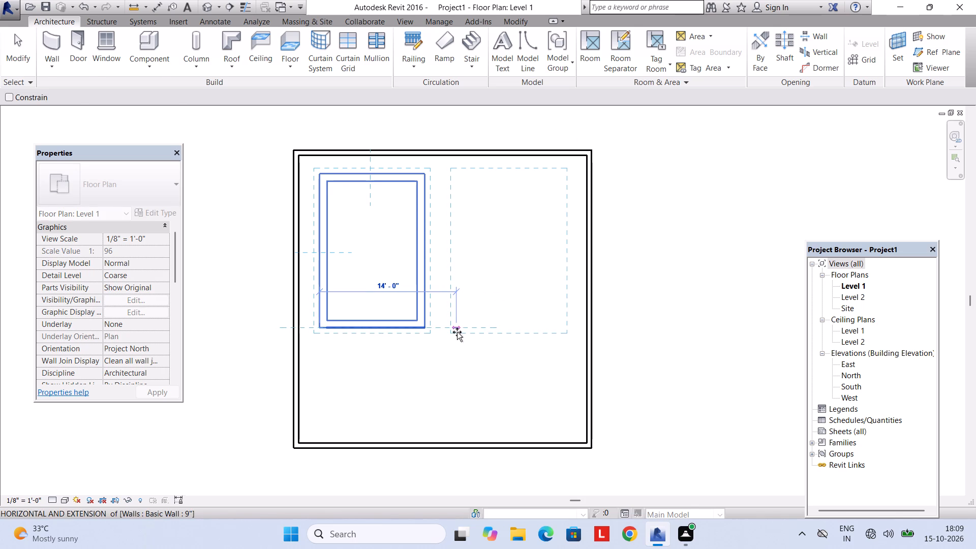
click(457, 332)
key(Escape)
Set the unconnected height of all four 6" plot boundary walls to 8'.
middle_drag(445, 354, 426, 351)
scroll(423, 345, down, 2)
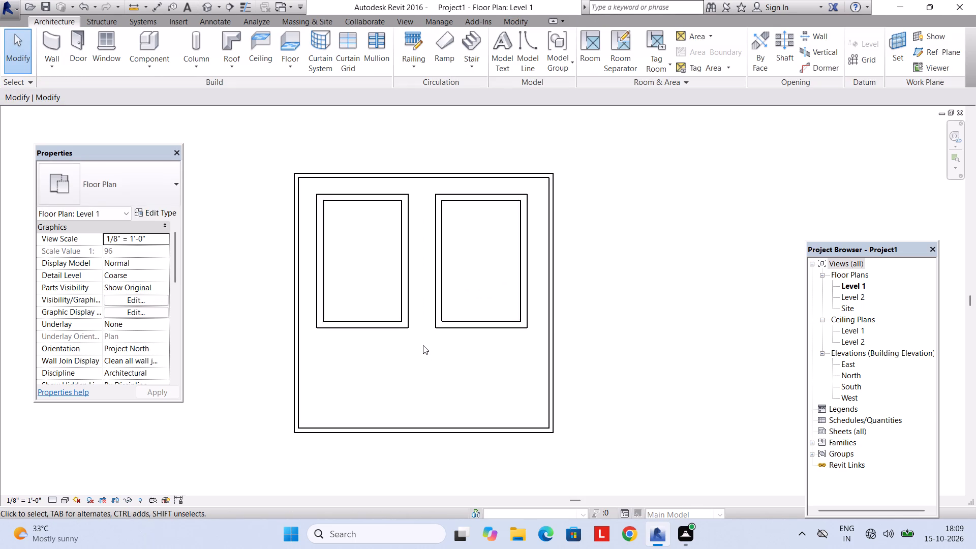
middle_drag(523, 345, 521, 296)
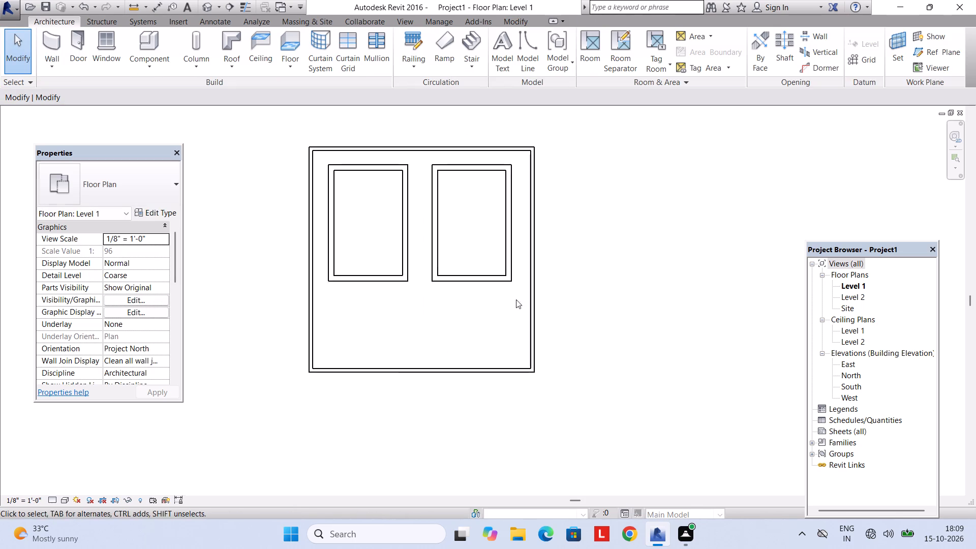
middle_drag(484, 302, 515, 309)
scroll(493, 323, up, 1)
middle_drag(482, 325, 508, 342)
scroll(508, 342, up, 1)
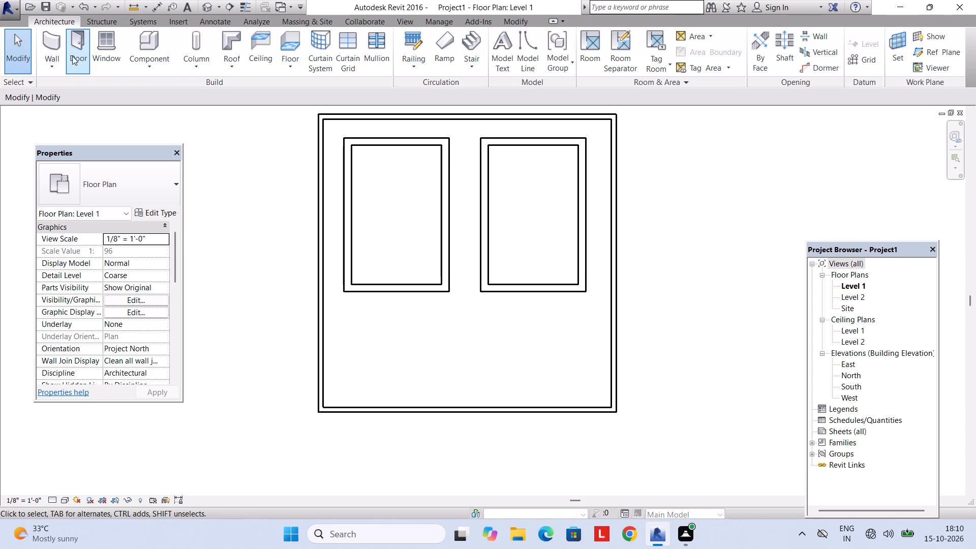
click(46, 51)
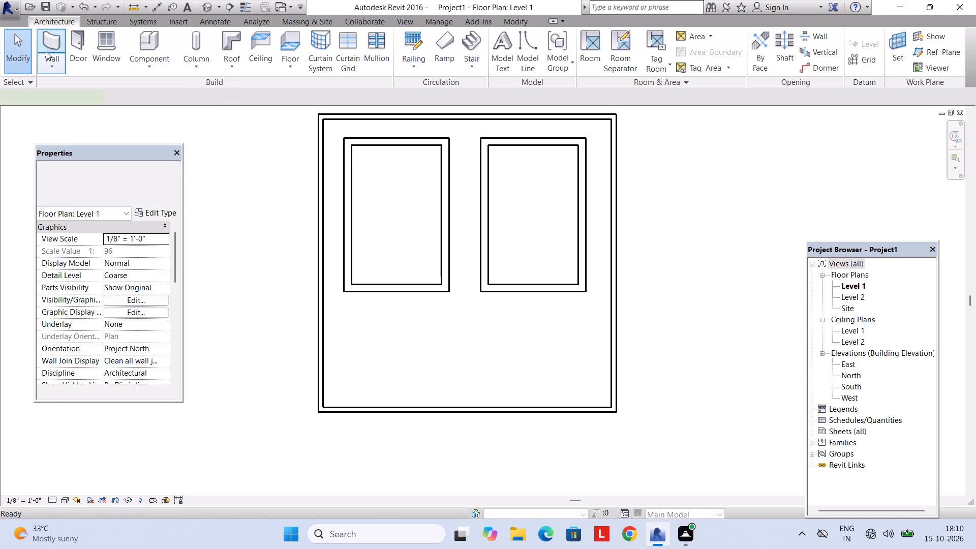
key(Escape)
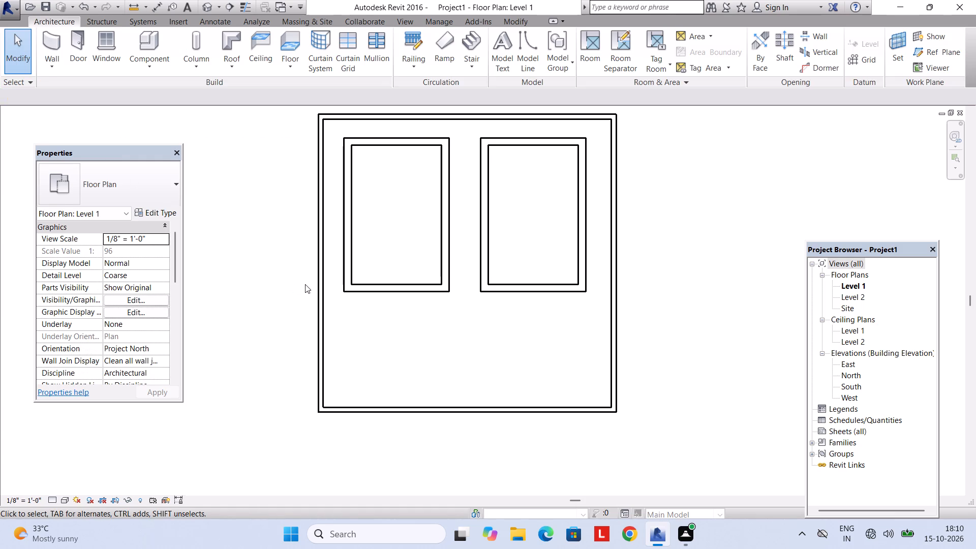
click(314, 282)
text(sa)
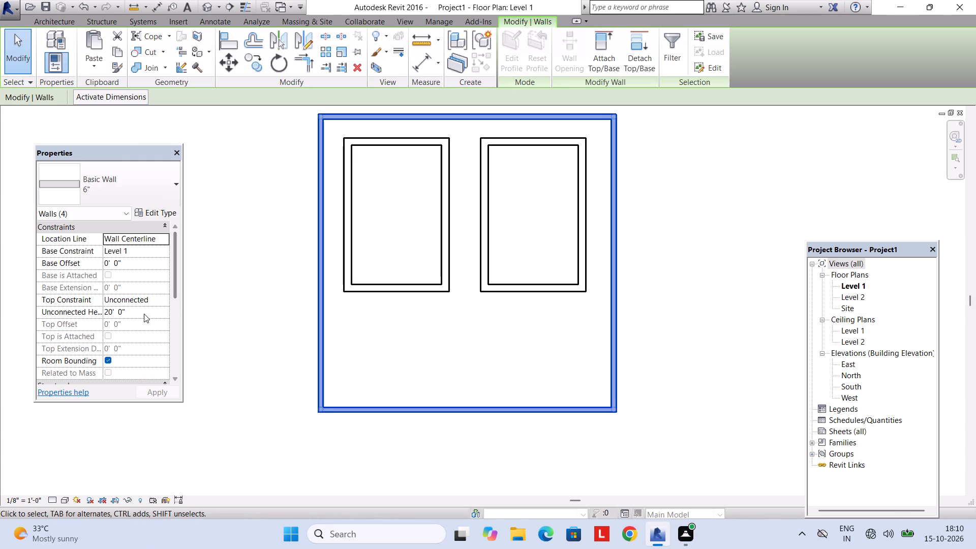
click(144, 314)
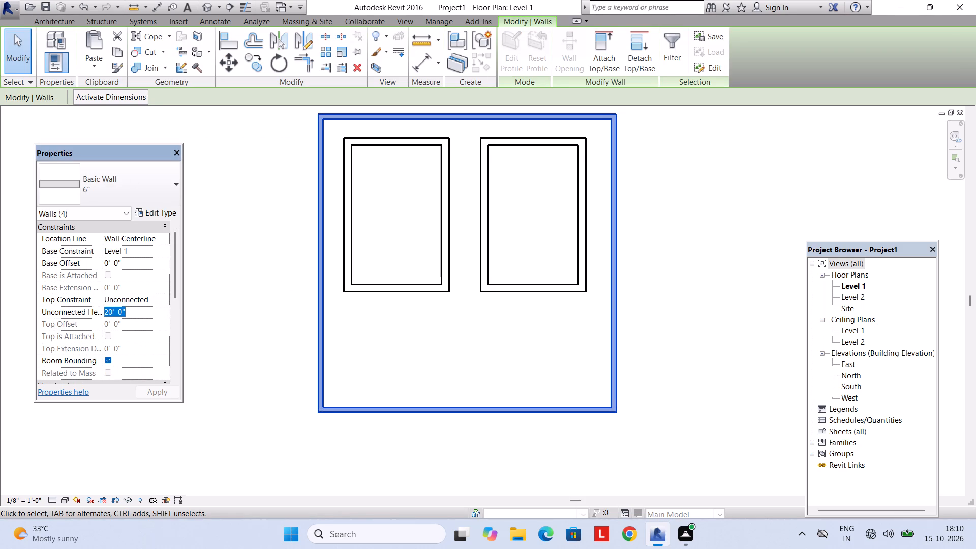
key(5)
key(BackSpace)
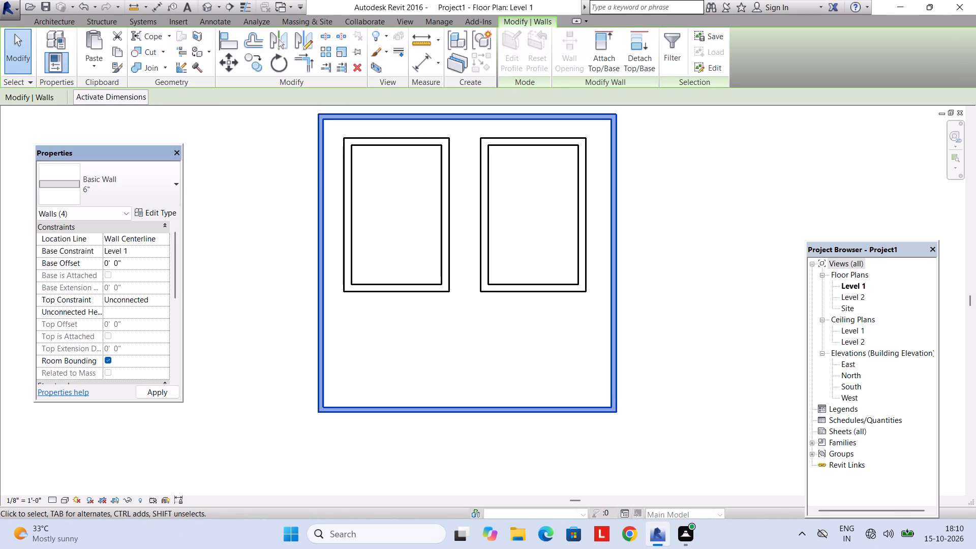
text(8')
key(Return)
key(Return)
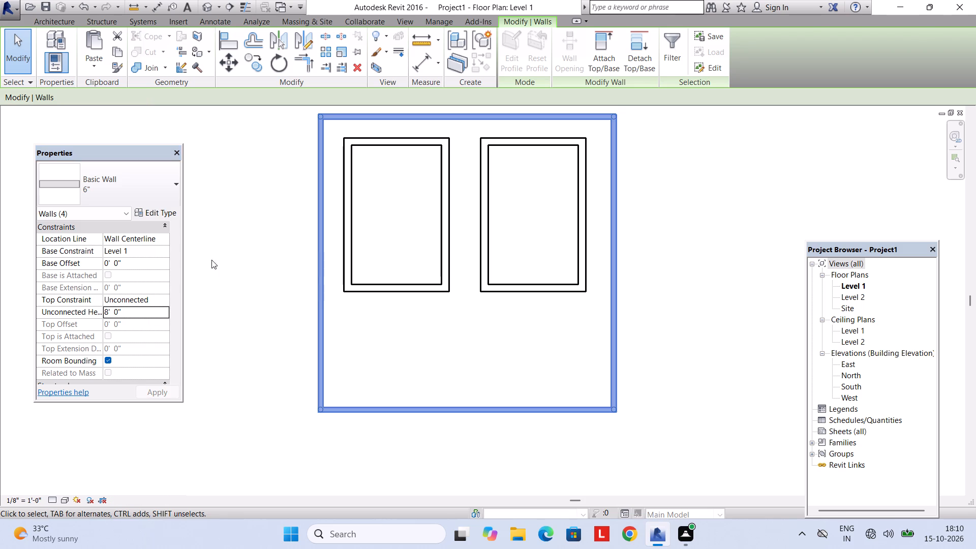
key(Escape)
Set the unconnected height of all the 9" walls of both rooms to 10'.
click(358, 219)
click(355, 223)
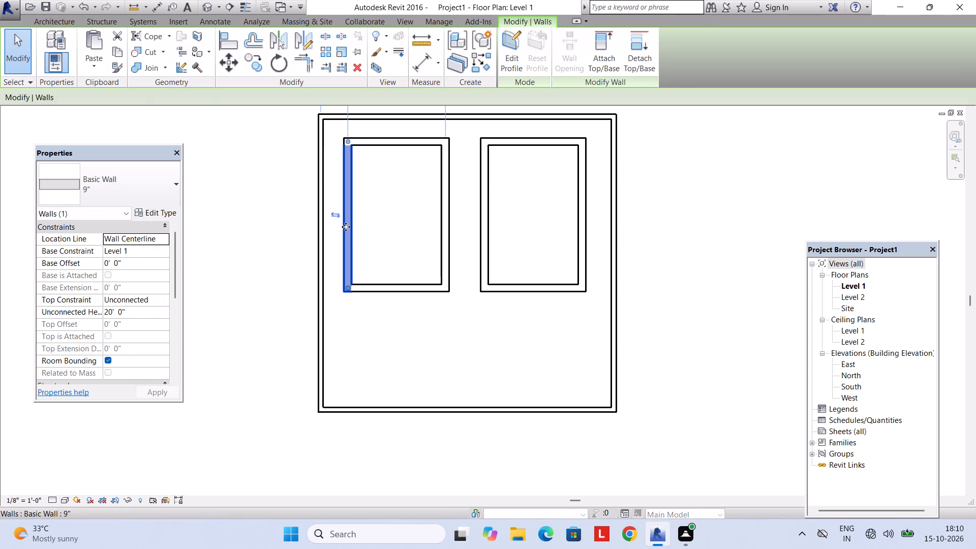
text(sa)
click(121, 312)
drag(127, 310, 89, 311)
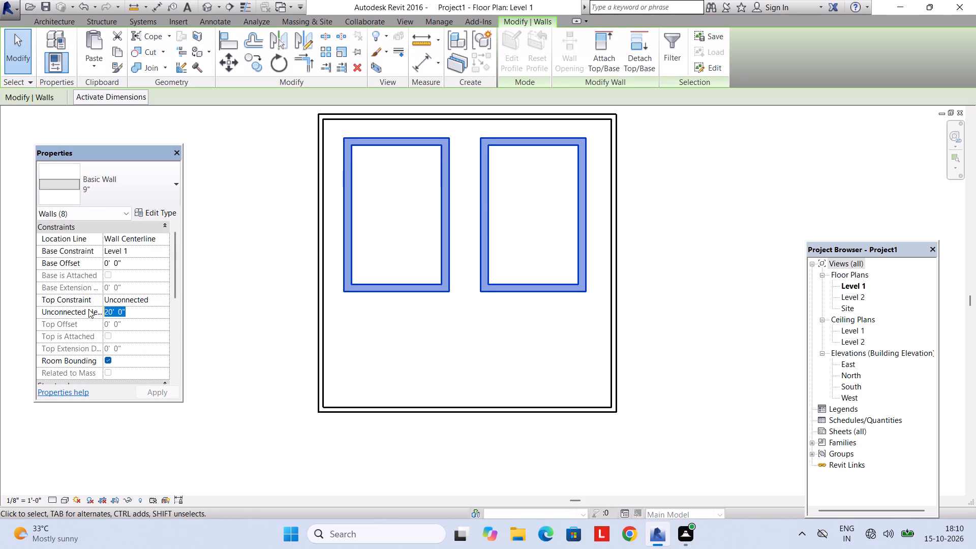
text(10')
key(Return)
key(Return)
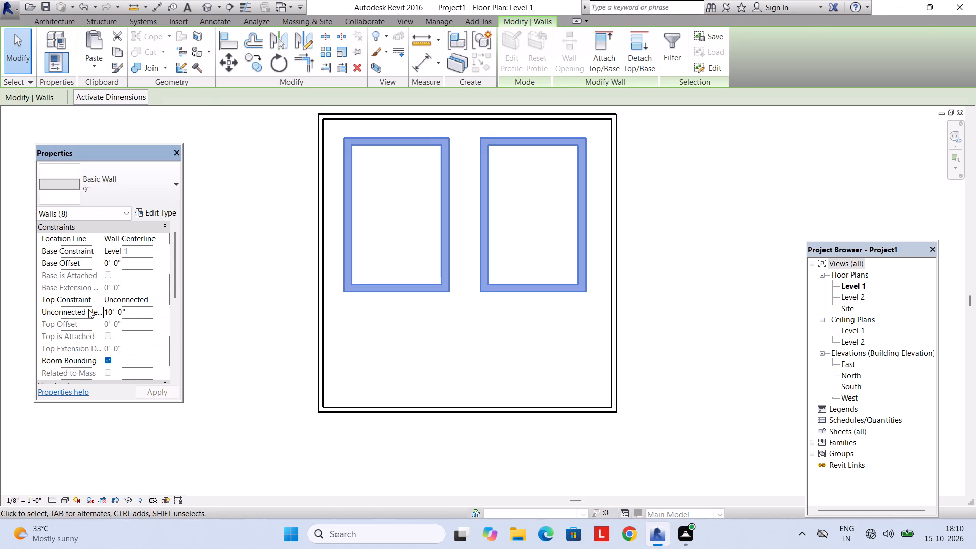
key(Escape)
Duplicate the 9" wall type as 4" and set its structure layer thickness to 4".
middle_drag(385, 327, 367, 337)
scroll(362, 345, up, 2)
middle_drag(375, 350, 351, 343)
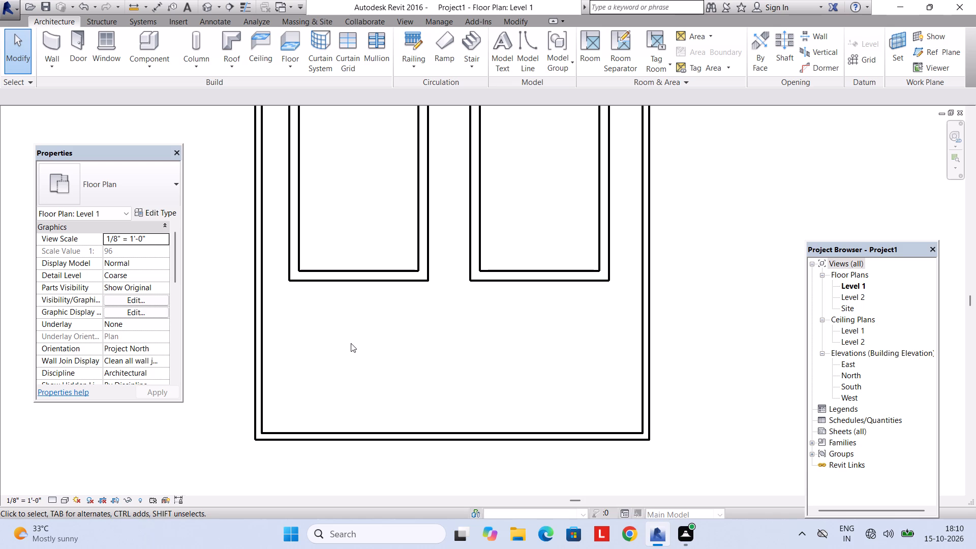
scroll(356, 344, down, 2)
middle_drag(360, 355, 342, 407)
scroll(341, 386, up, 1)
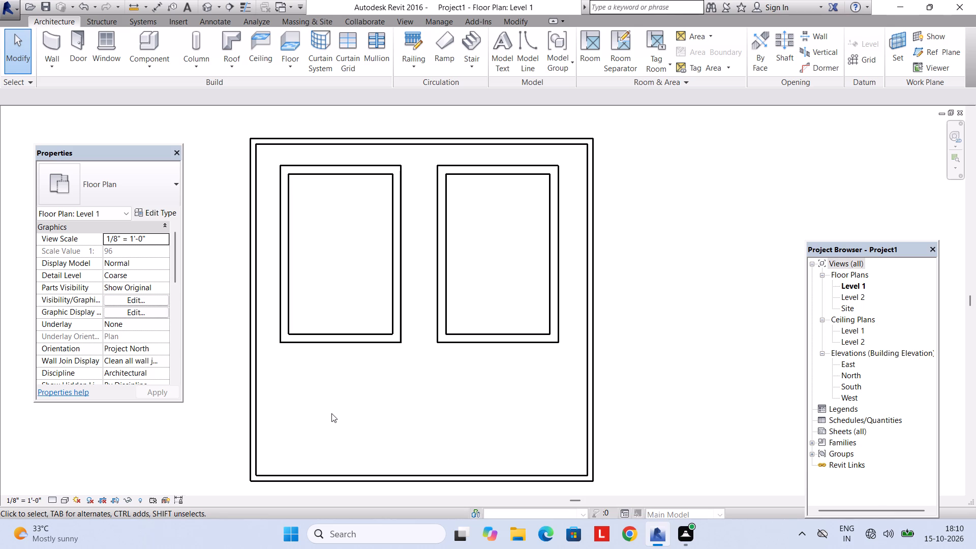
click(54, 47)
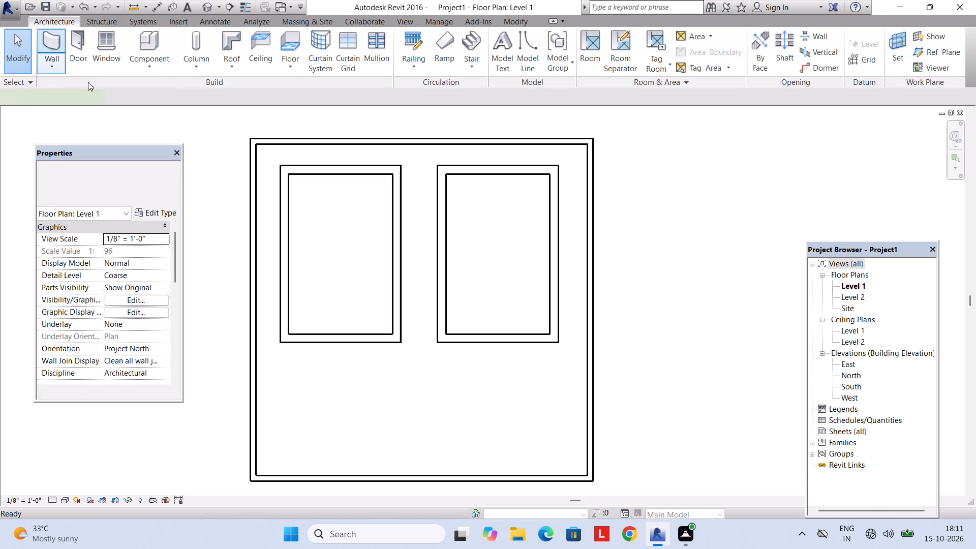
click(161, 212)
click(558, 117)
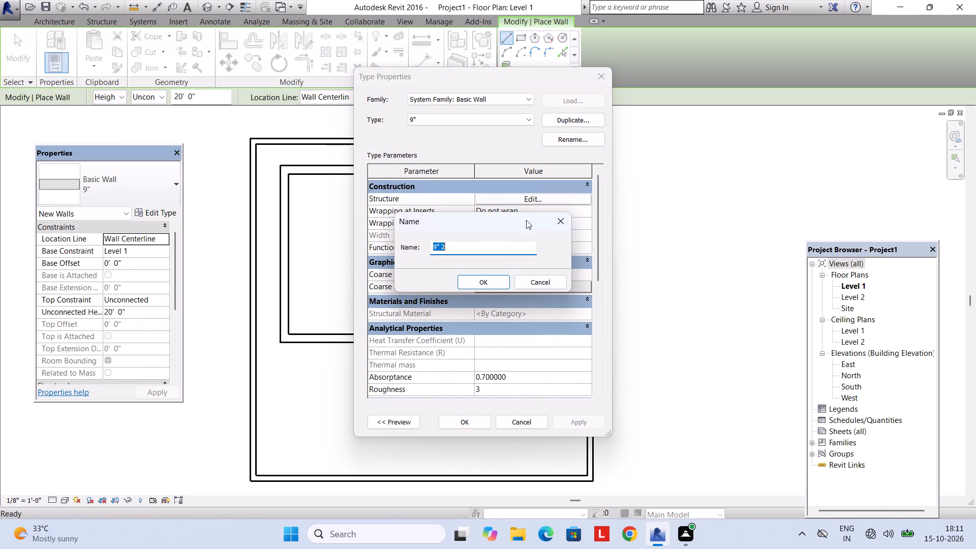
text(4")
key(Return)
click(567, 197)
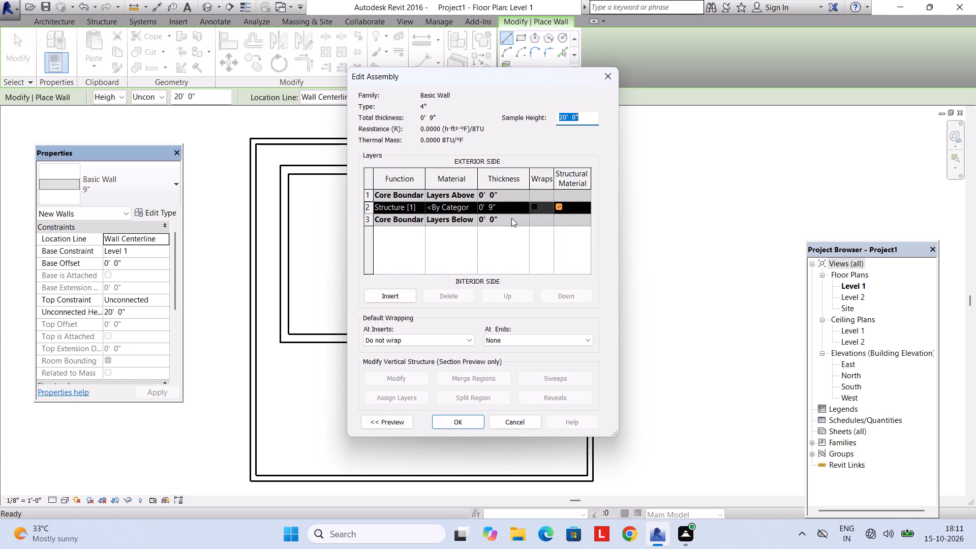
click(510, 209)
text(4")
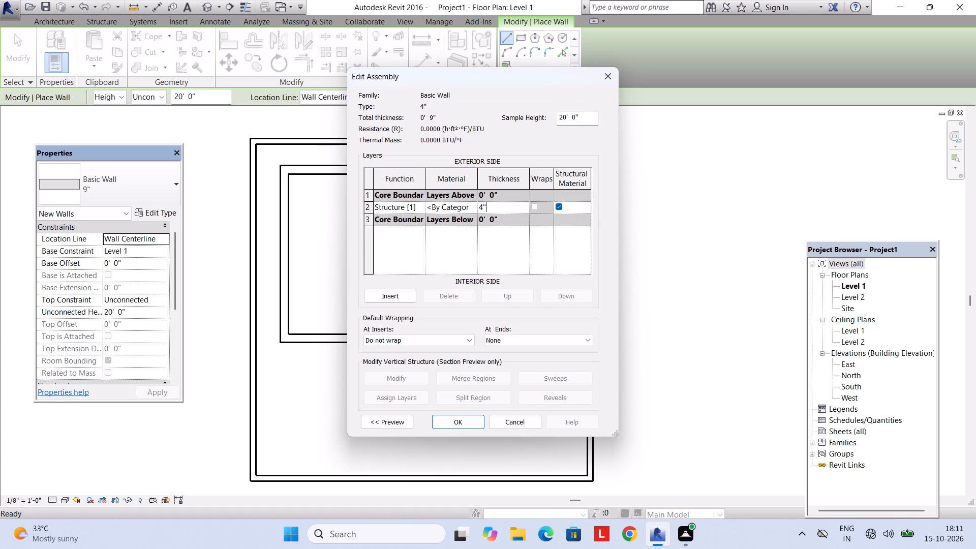
key(Return)
click(461, 420)
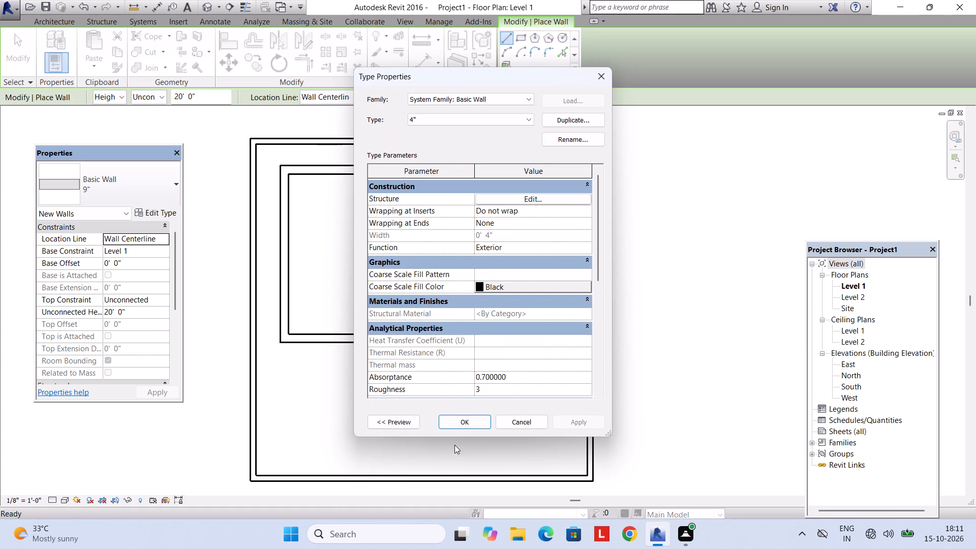
click(458, 428)
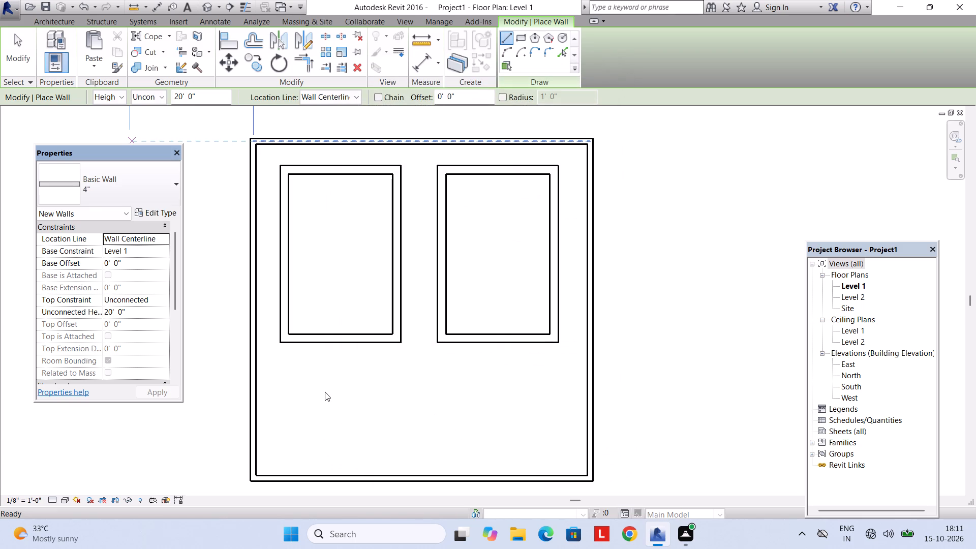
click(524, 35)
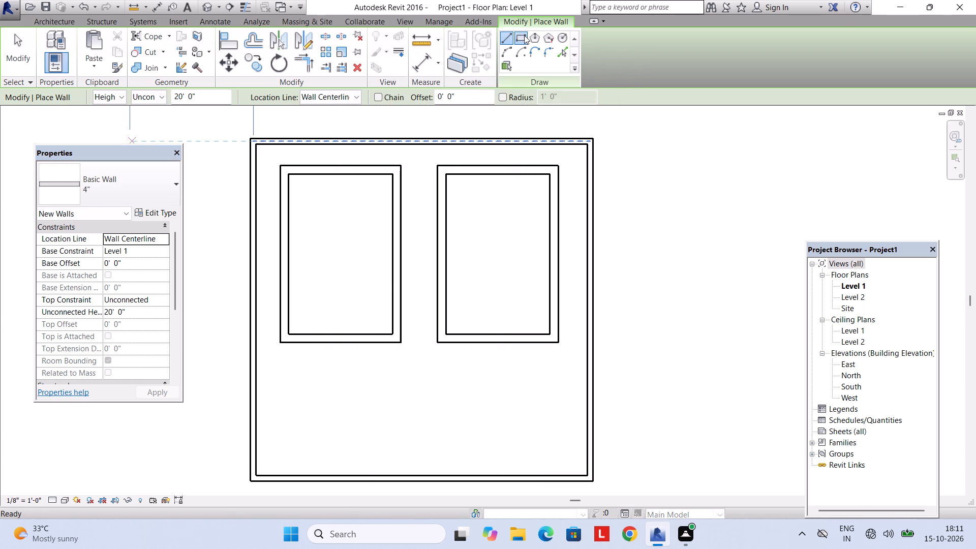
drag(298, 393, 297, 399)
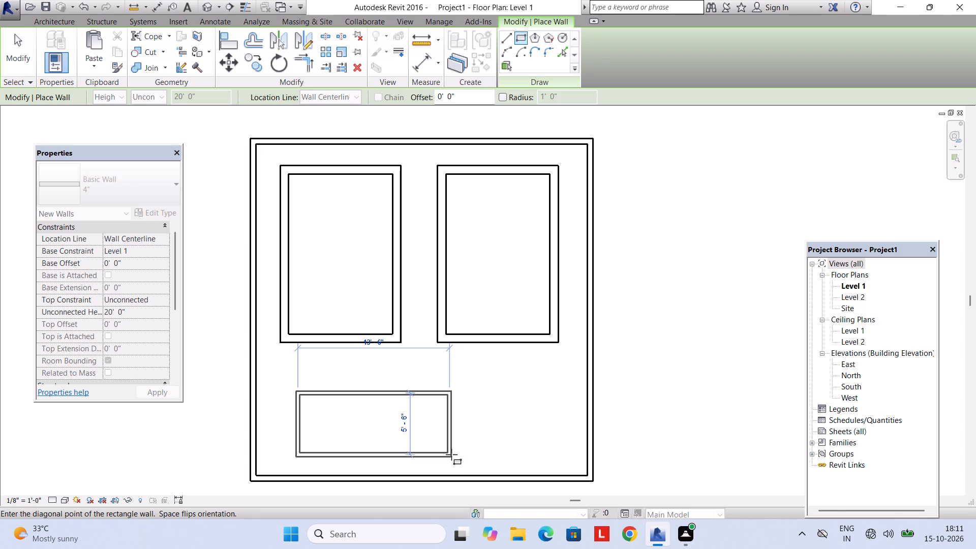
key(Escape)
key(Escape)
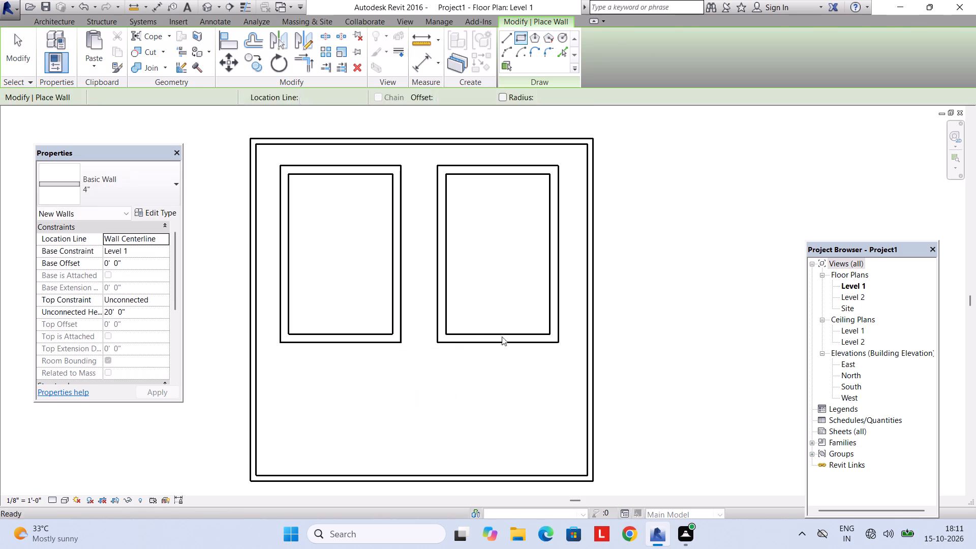
Delete the four 9" walls of the right-hand room, keeping the left-hand room.
drag(454, 195, 449, 201)
click(446, 208)
text(sa)
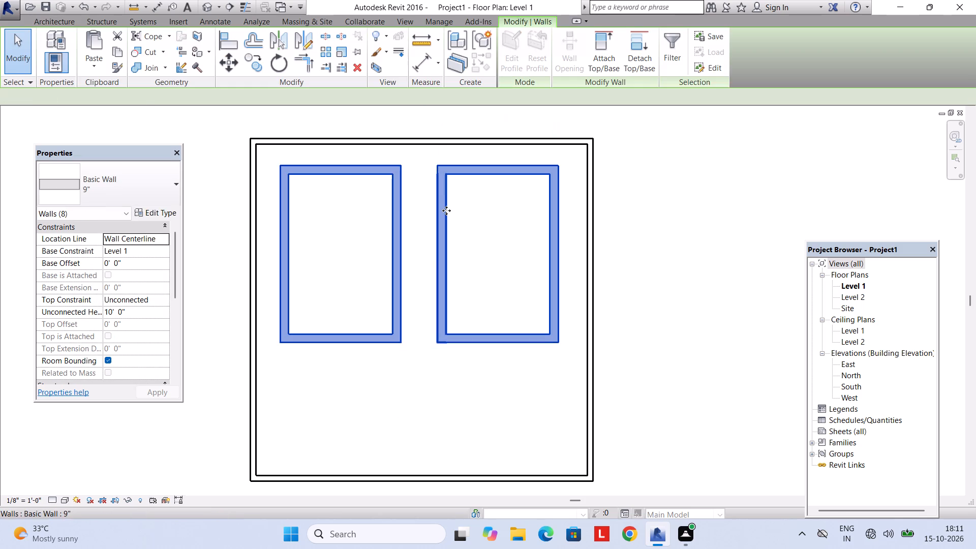
key(Escape)
click(486, 168)
key(Delete)
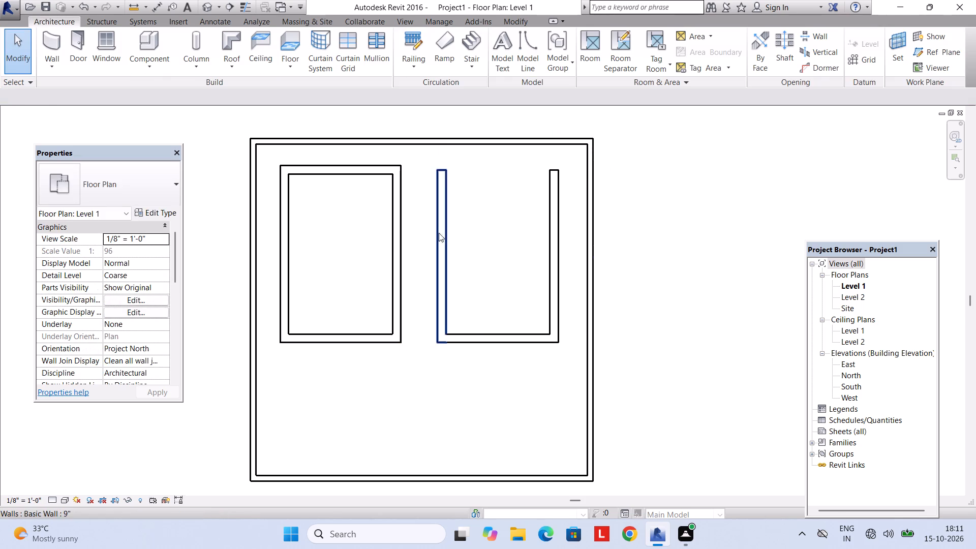
click(439, 233)
key(Delete)
click(555, 243)
key(Delete)
click(516, 338)
key(Delete)
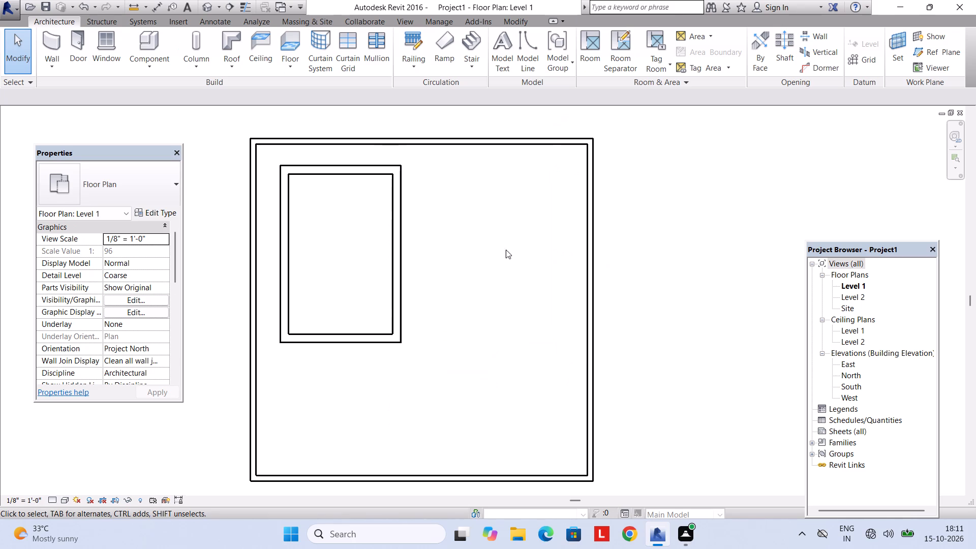
Draw a rectangular pool of 4" walls, 11'-0" by 18'-6", right of the remaining room, aligned with its upper wall.
middle_drag(472, 260, 474, 272)
scroll(464, 279, up, 1)
middle_drag(463, 279, 476, 270)
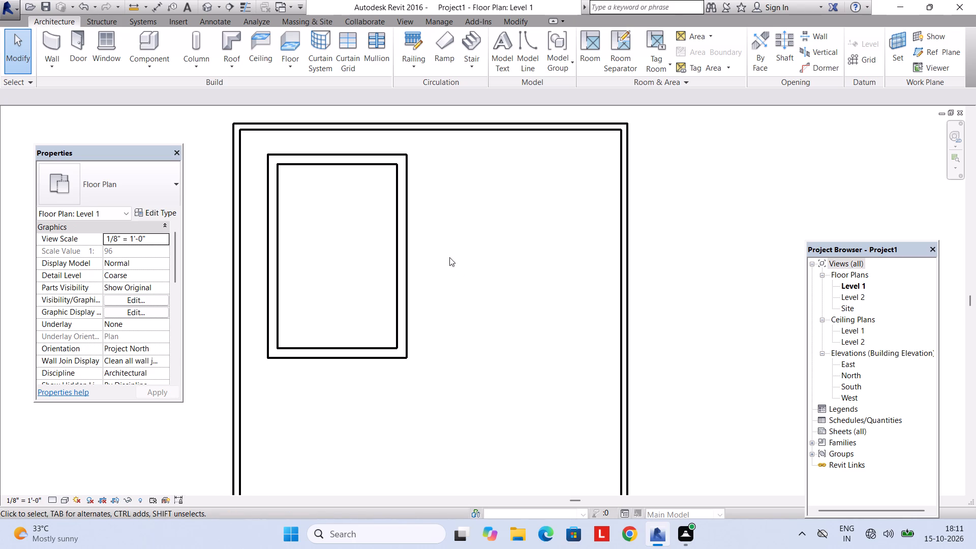
middle_drag(449, 271, 450, 237)
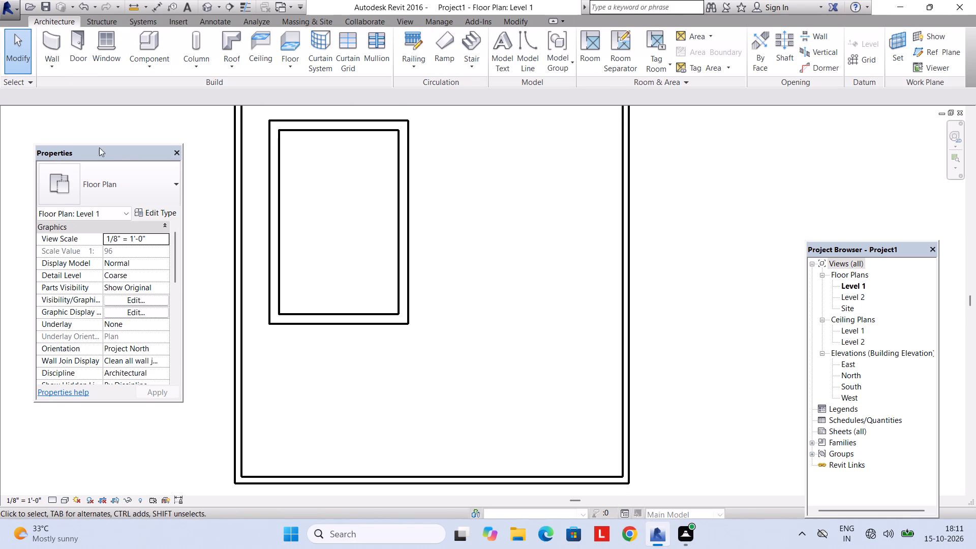
click(53, 37)
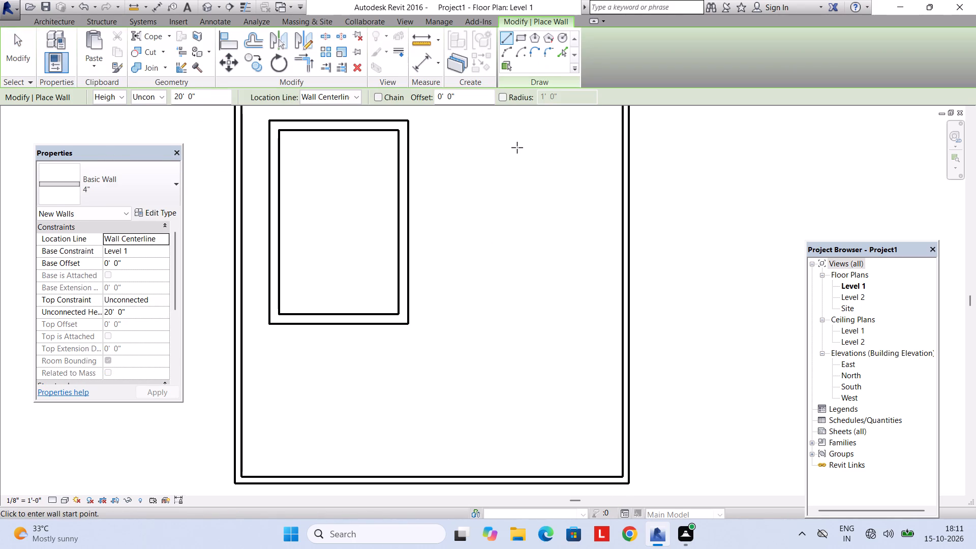
middle_drag(519, 148, 515, 224)
scroll(520, 163, down, 1)
click(520, 35)
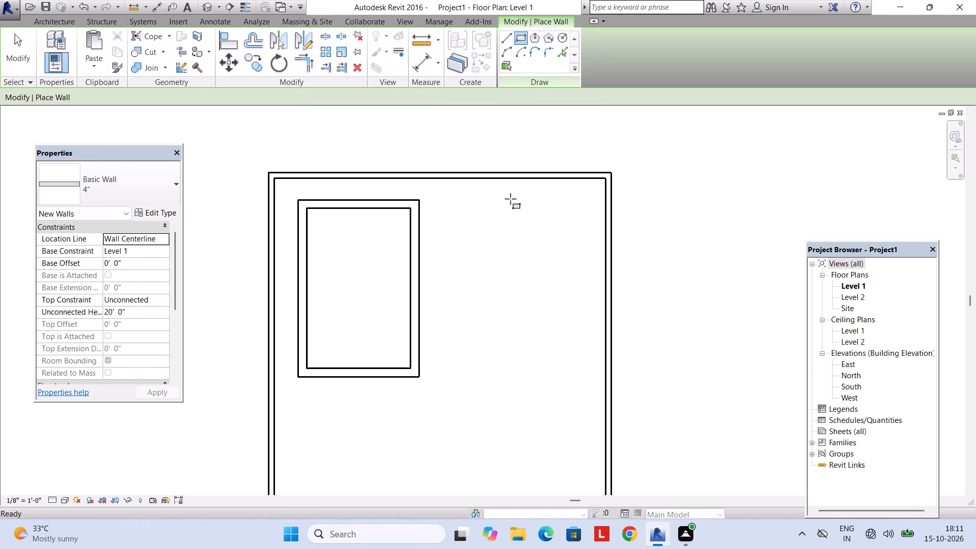
click(465, 206)
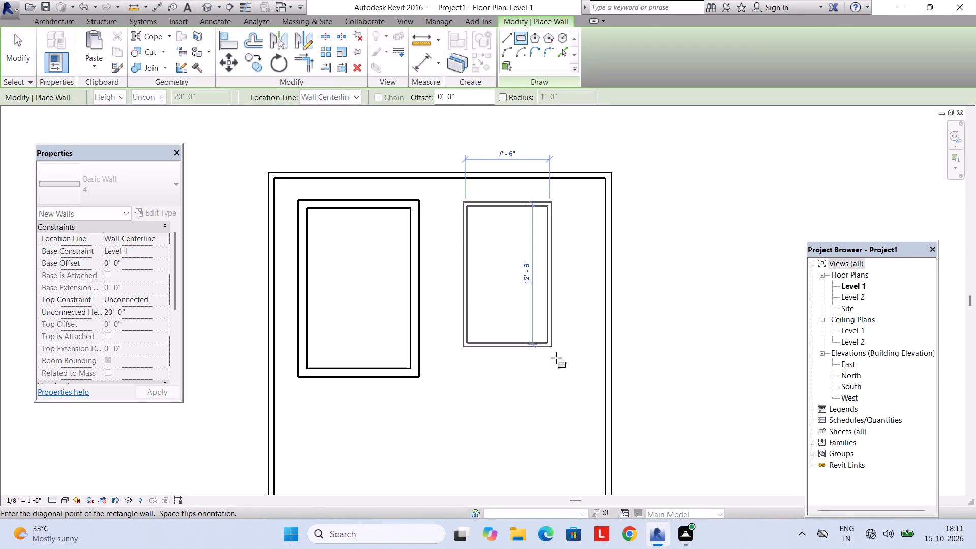
click(586, 413)
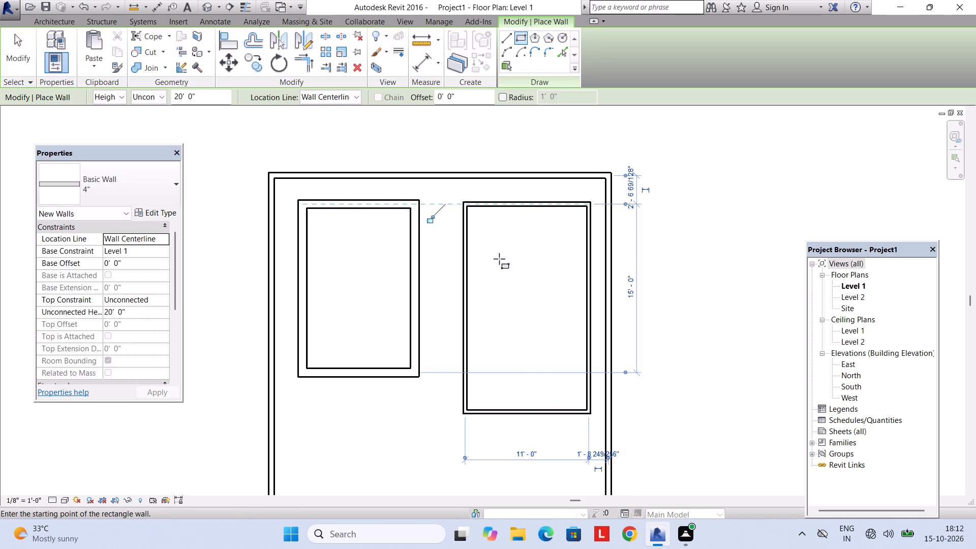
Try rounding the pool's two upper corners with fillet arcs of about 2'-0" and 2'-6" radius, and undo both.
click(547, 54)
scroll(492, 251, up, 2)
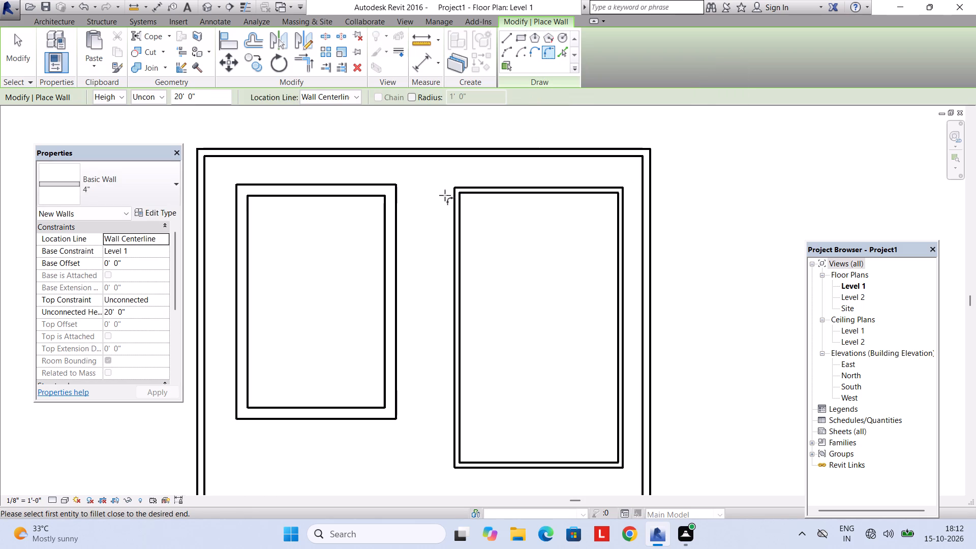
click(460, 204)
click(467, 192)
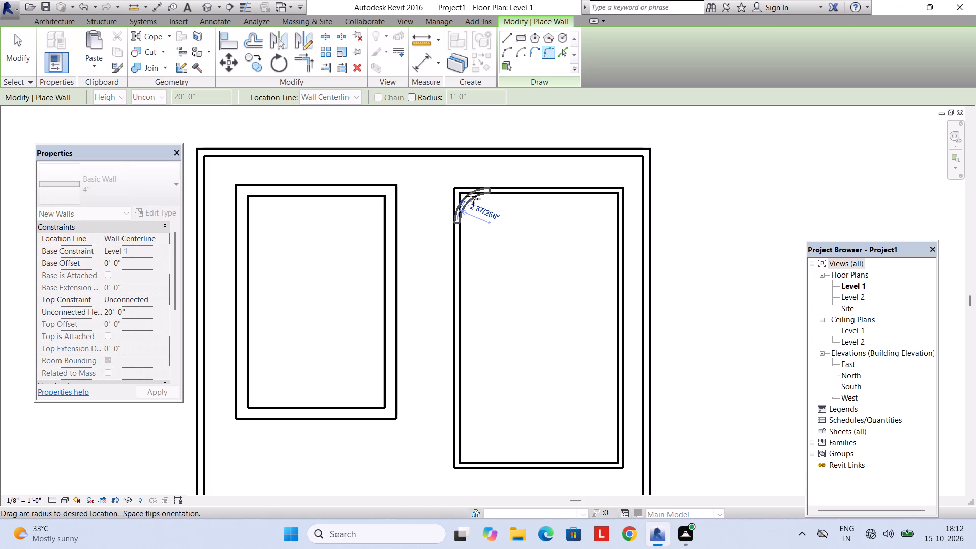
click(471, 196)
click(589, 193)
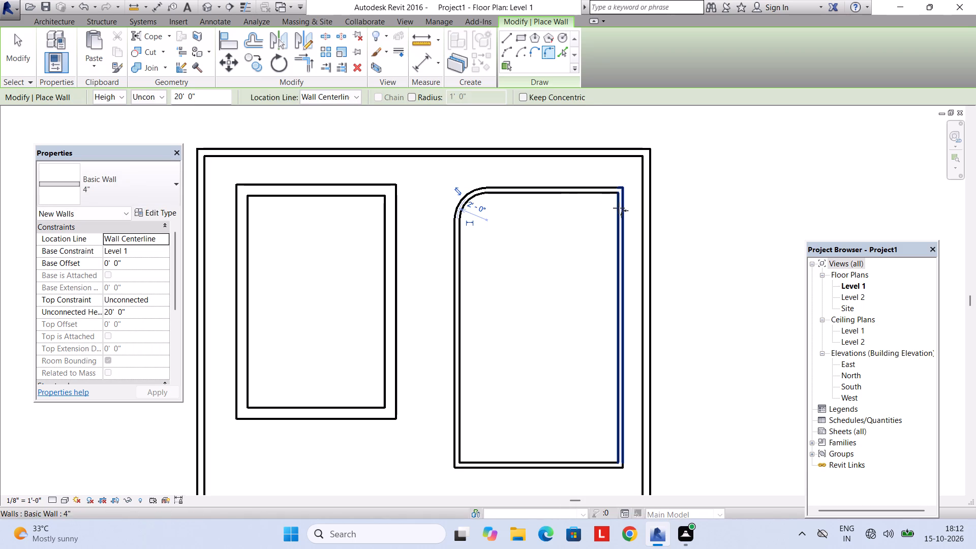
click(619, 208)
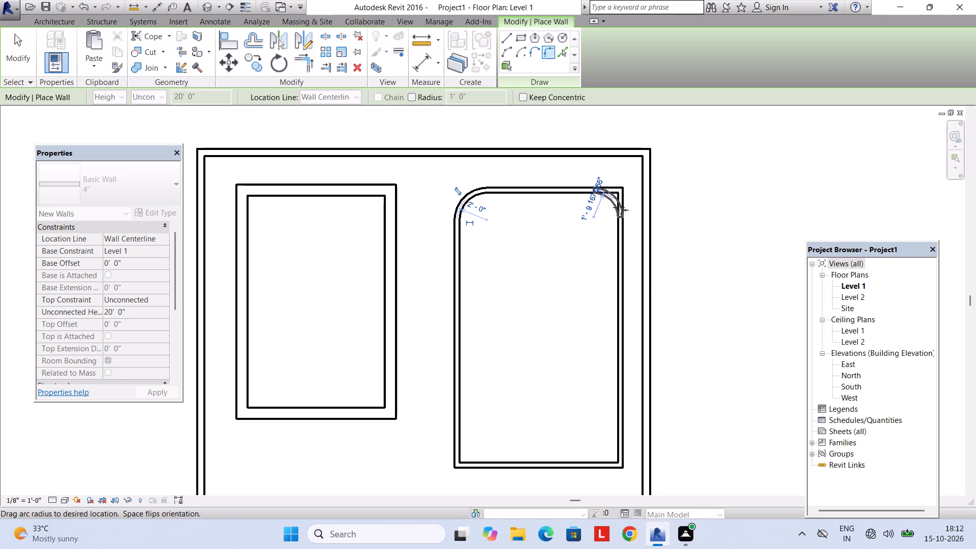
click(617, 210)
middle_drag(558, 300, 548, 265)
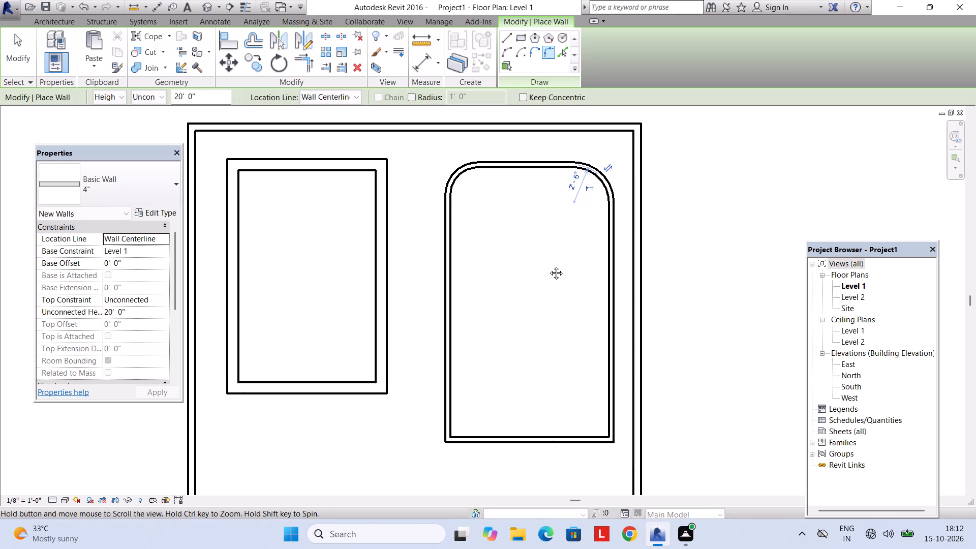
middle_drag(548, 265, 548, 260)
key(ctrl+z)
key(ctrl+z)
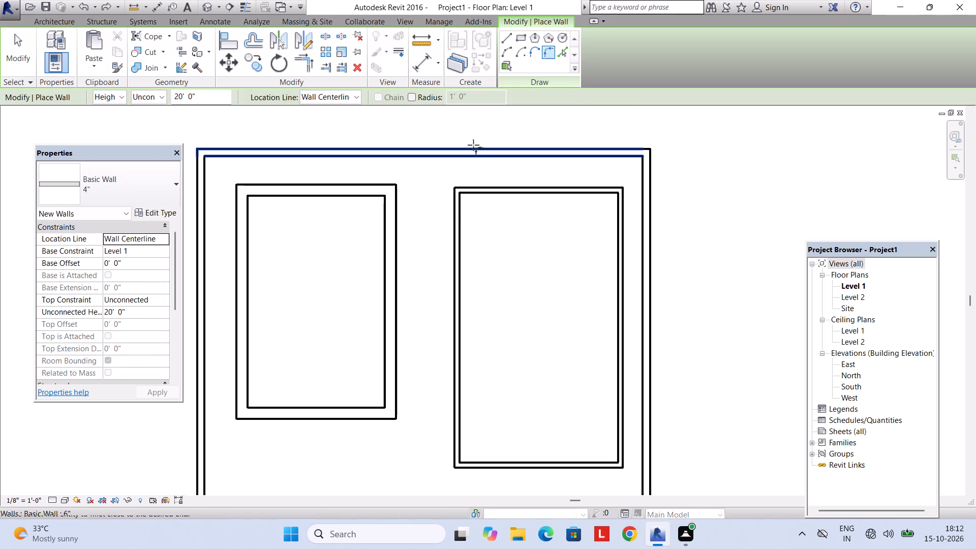
Round the pool's upper corners with fillet arcs, radius about 2'-8" on the left and 2'-9" on the right.
click(459, 215)
click(476, 191)
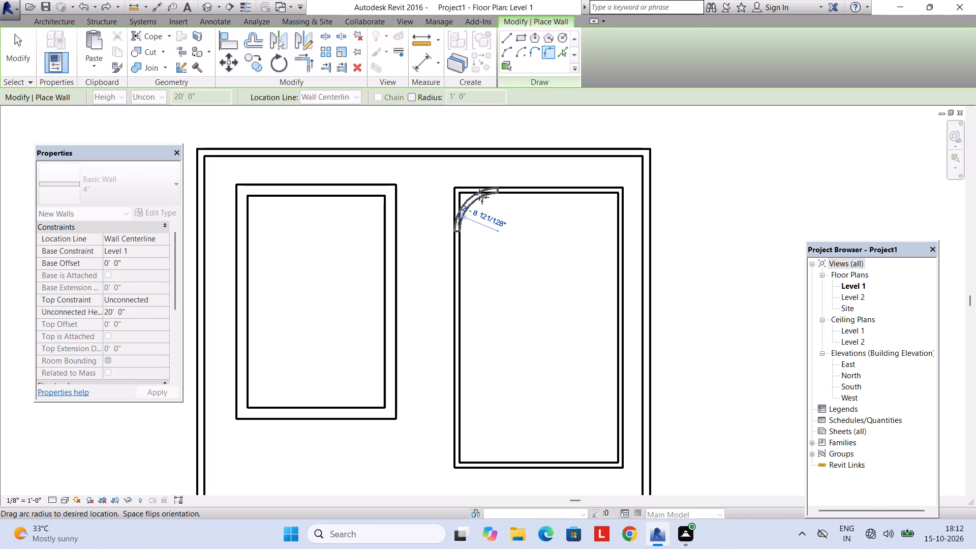
scroll(477, 193, up, 4)
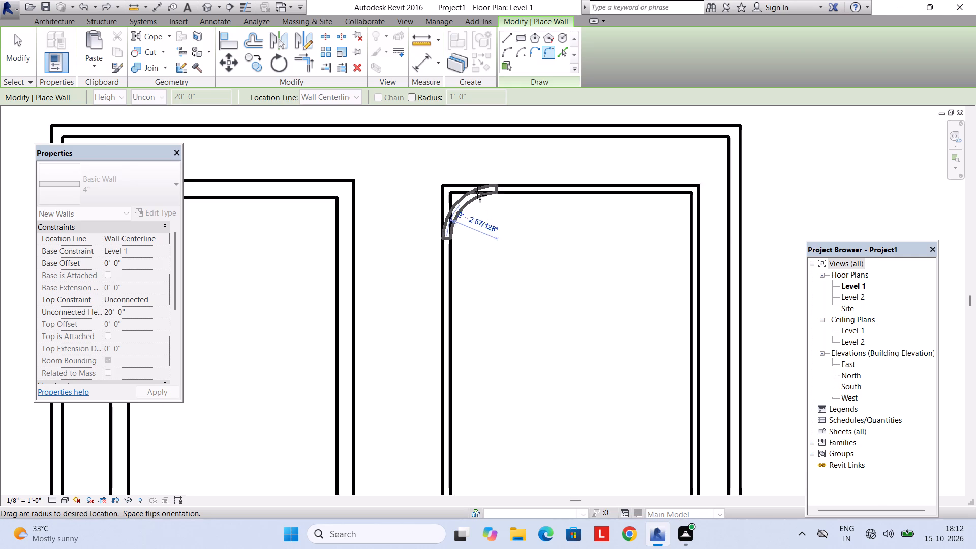
scroll(477, 193, up, 1)
click(479, 197)
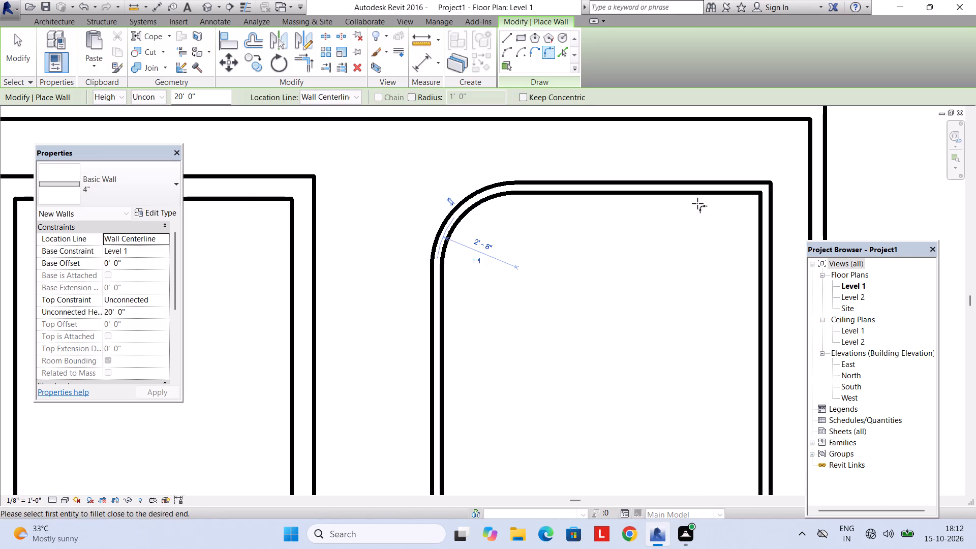
click(703, 196)
click(756, 218)
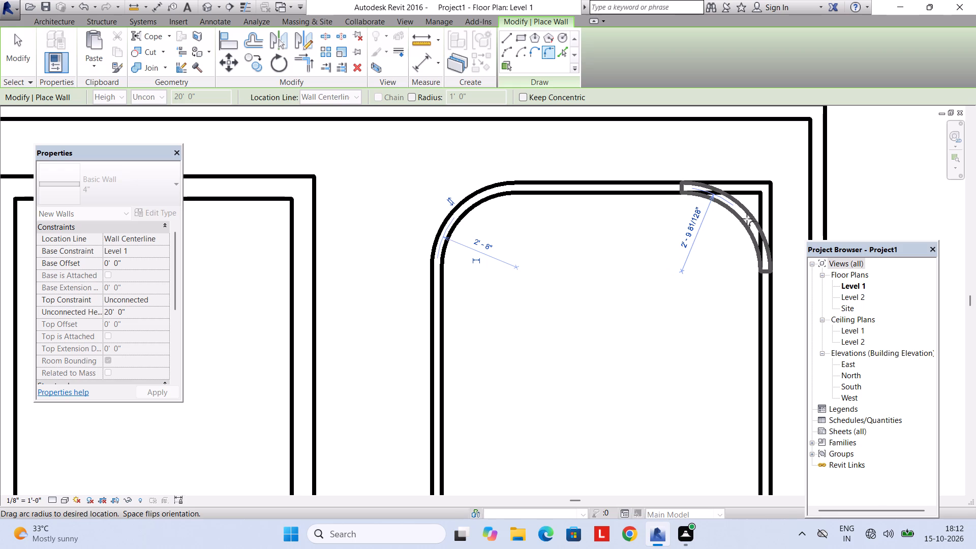
click(747, 218)
Round the pool's two lower corners with fillet arcs of about 2'-6" radius.
scroll(644, 364, down, 1)
middle_drag(643, 366, 635, 272)
middle_drag(624, 349, 613, 298)
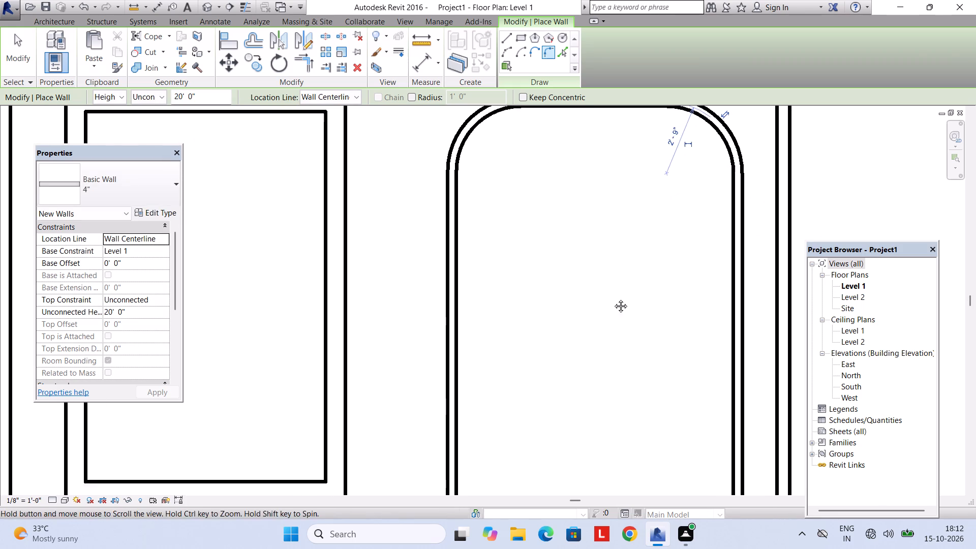
middle_drag(613, 298, 611, 256)
scroll(603, 274, down, 2)
middle_drag(590, 345, 584, 281)
scroll(518, 338, down, 1)
middle_drag(519, 337, 514, 405)
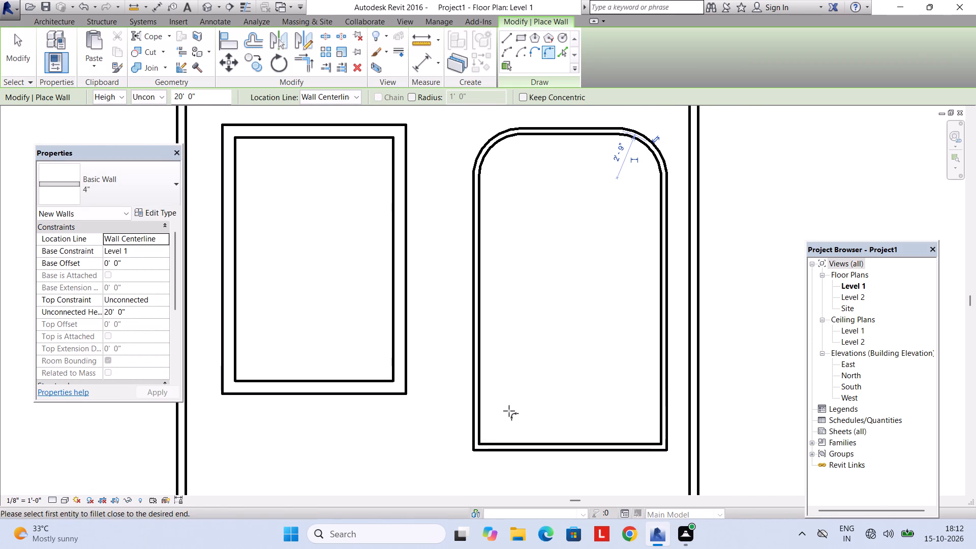
click(477, 423)
click(489, 444)
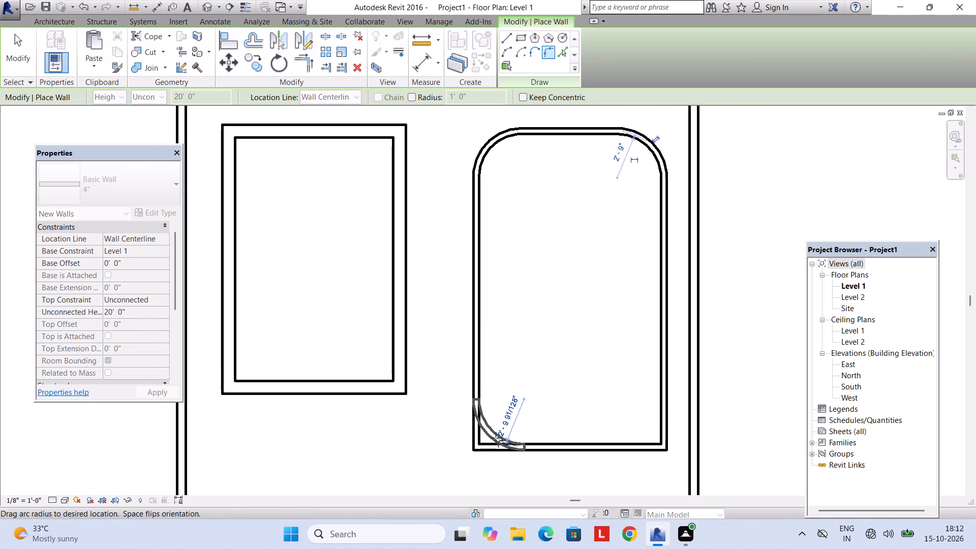
click(496, 438)
click(629, 445)
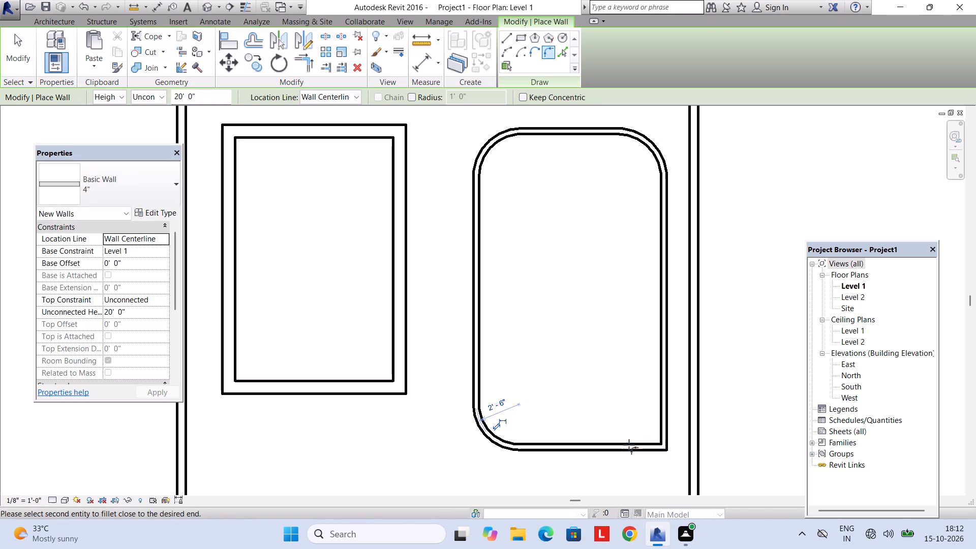
click(659, 426)
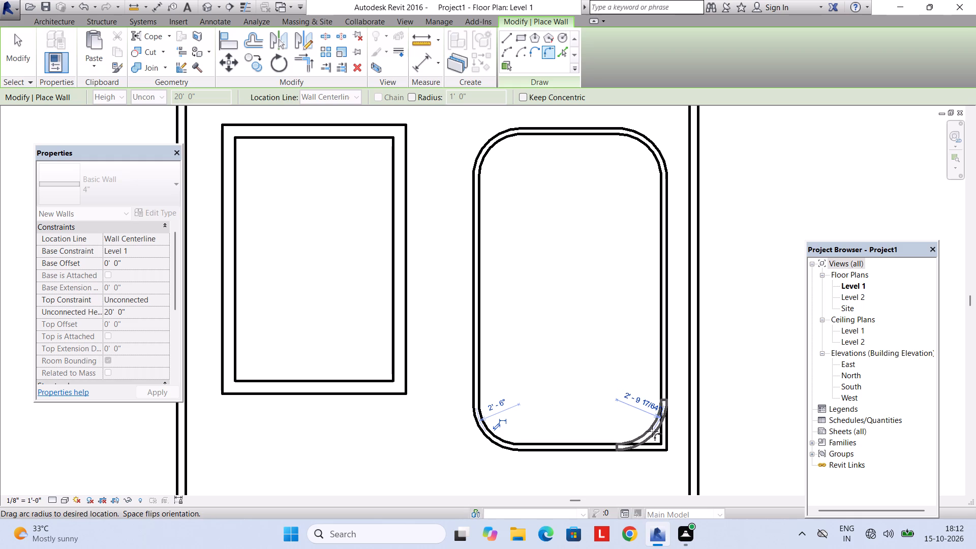
click(652, 432)
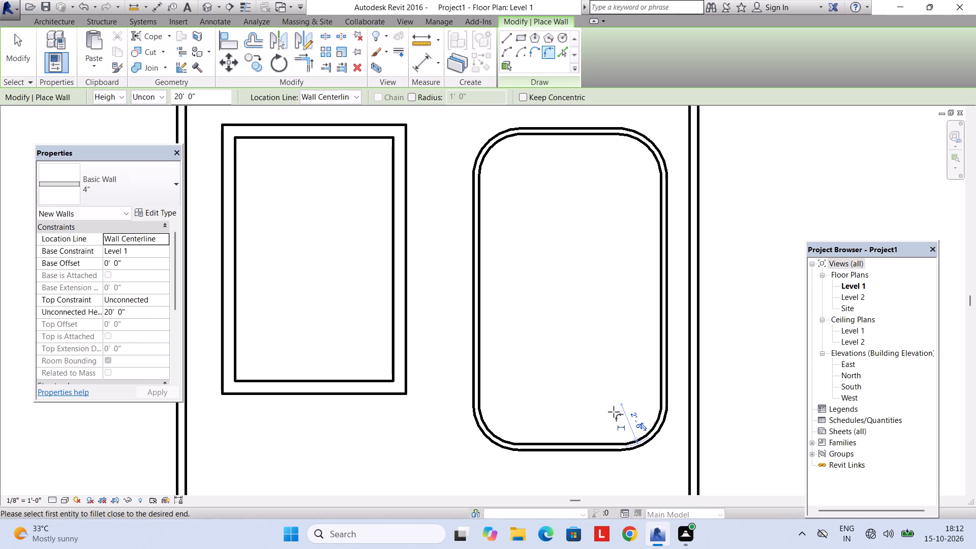
key(Escape)
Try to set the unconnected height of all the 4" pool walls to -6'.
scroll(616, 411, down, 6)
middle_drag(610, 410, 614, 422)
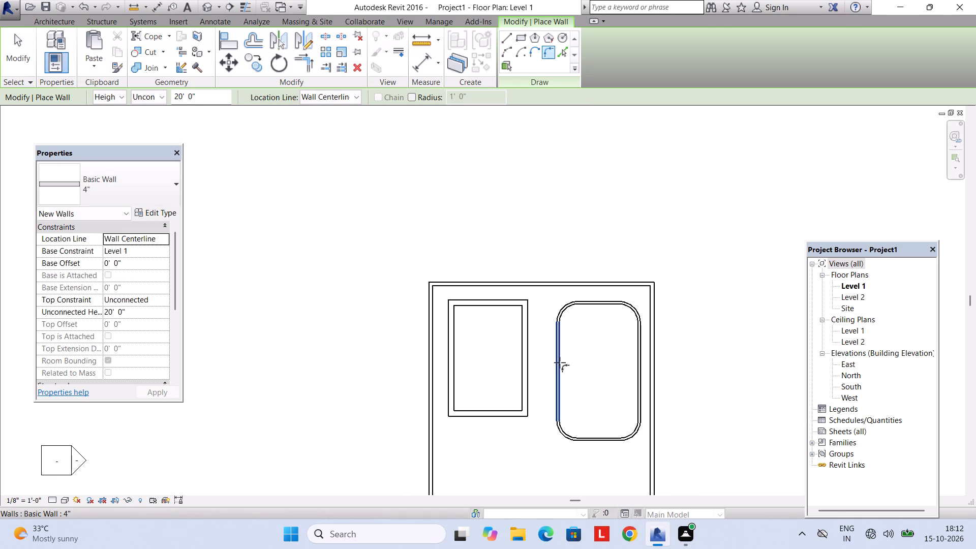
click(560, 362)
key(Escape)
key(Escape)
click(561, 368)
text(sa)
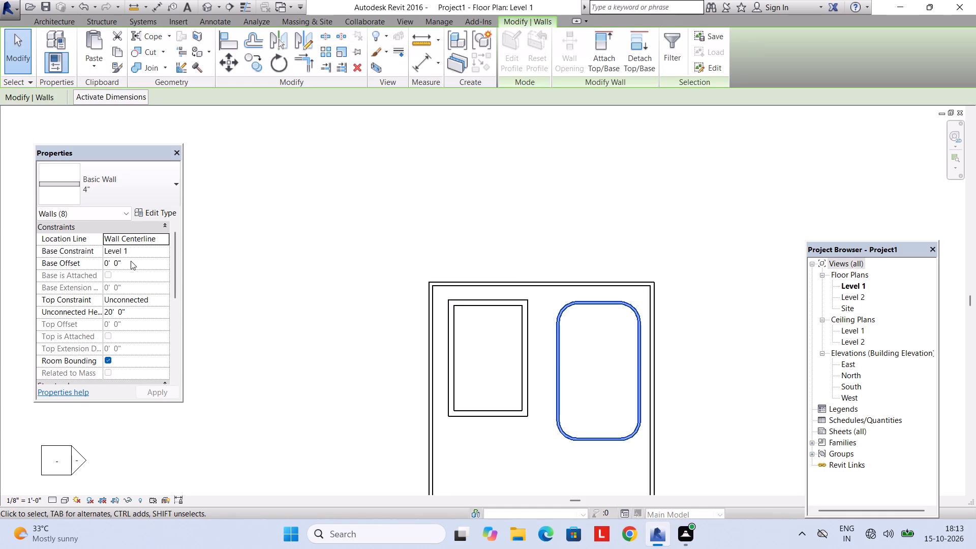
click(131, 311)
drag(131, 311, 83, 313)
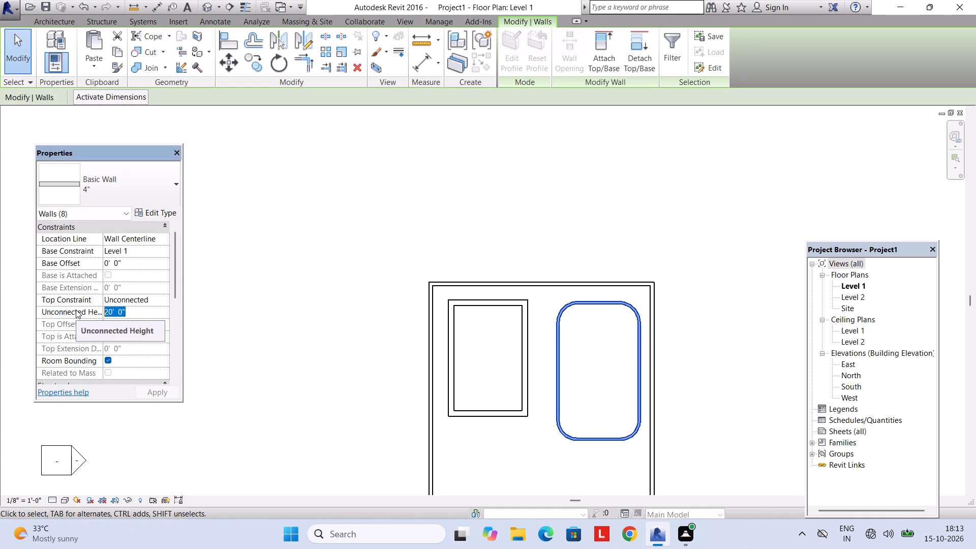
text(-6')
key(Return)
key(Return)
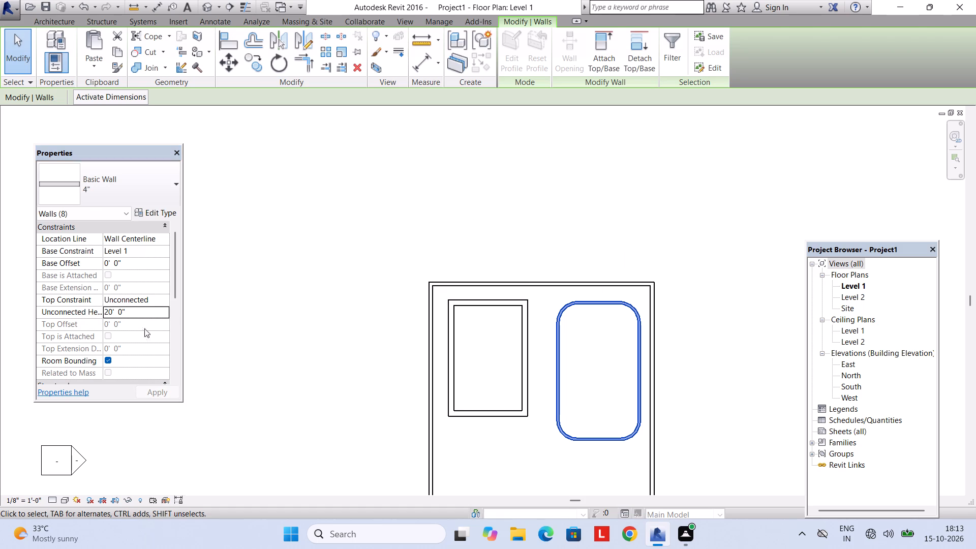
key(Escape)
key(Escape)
Open the default 3D view to check the heights of the pool, room and boundary walls.
click(557, 355)
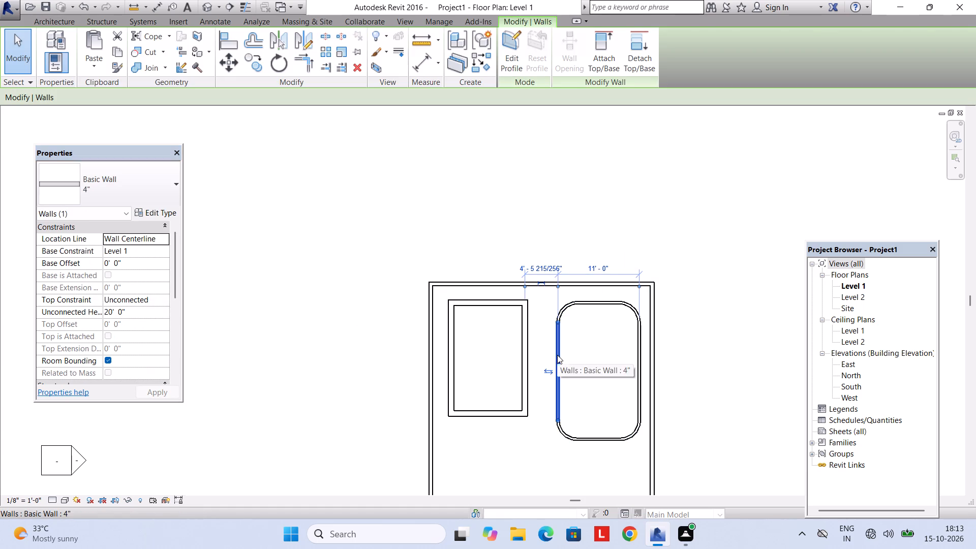
key(Escape)
click(404, 17)
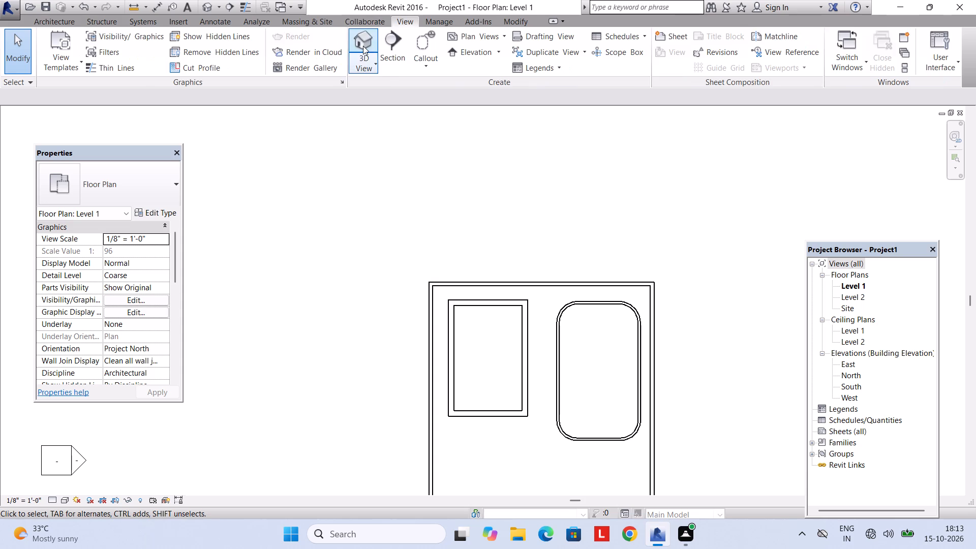
click(363, 45)
scroll(469, 231, down, 3)
shift+middle_drag(473, 251, 518, 245)
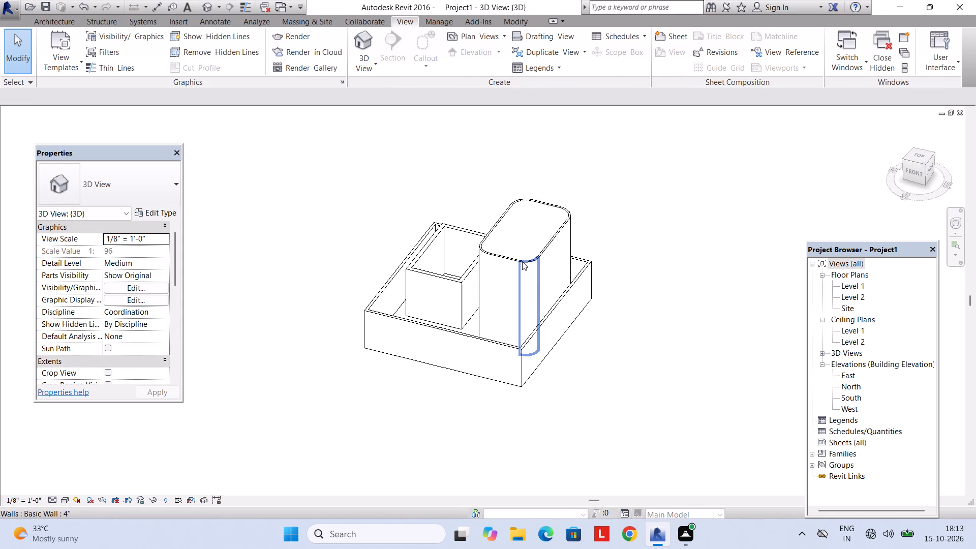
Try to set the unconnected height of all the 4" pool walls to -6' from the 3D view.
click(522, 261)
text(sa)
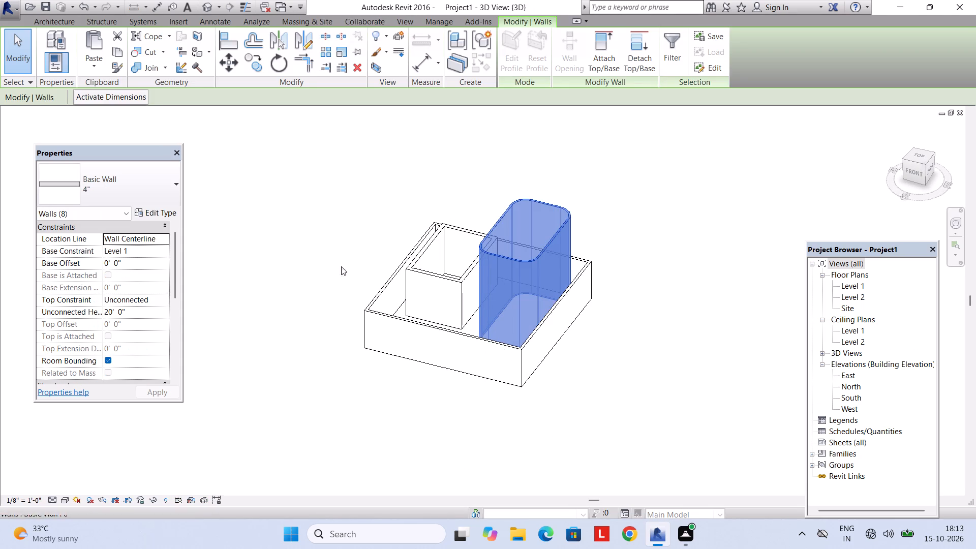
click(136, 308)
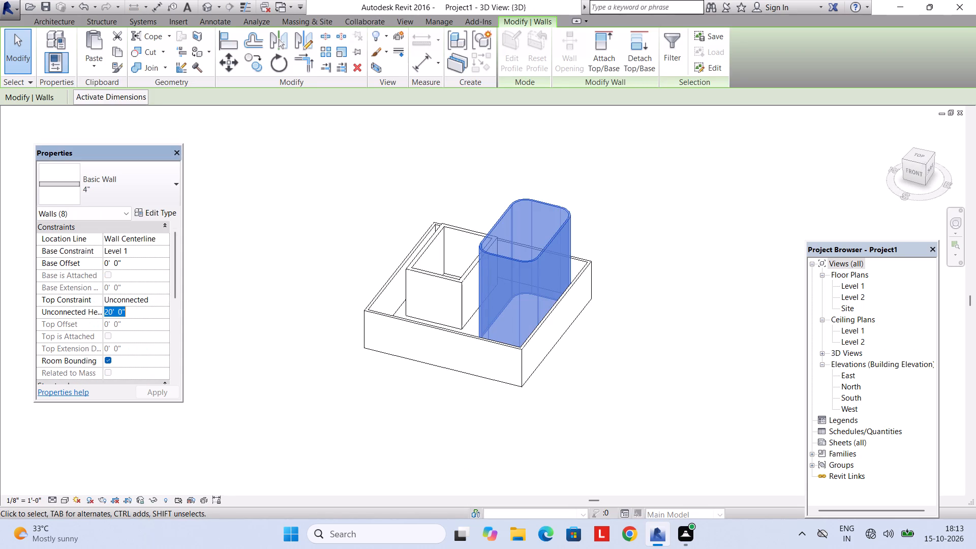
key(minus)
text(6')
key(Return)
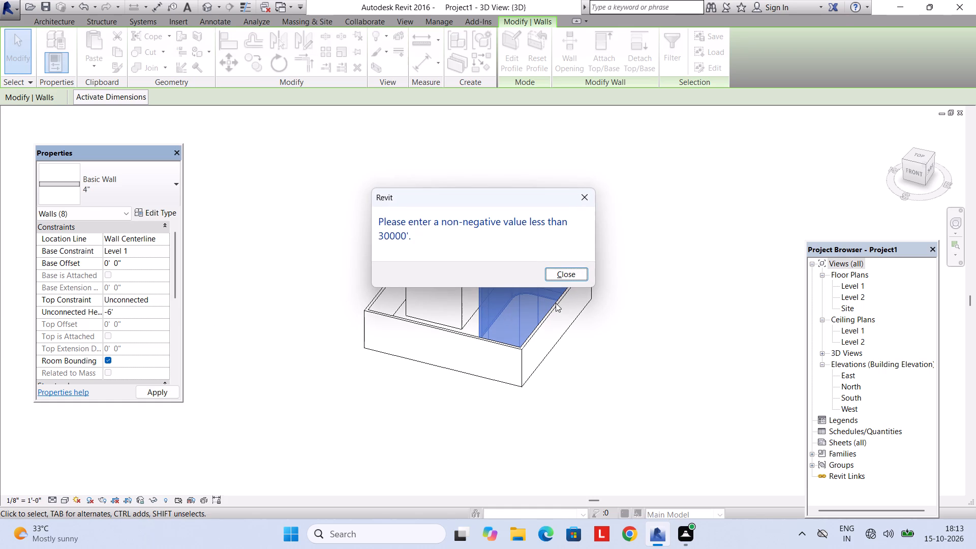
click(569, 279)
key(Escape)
Set the unconnected height of all the 4" pool walls to 1'.
shift+middle_drag(503, 408, 472, 236)
shift+middle_drag(485, 376, 490, 239)
shift+middle_drag(503, 302, 526, 406)
shift+middle_drag(526, 316, 566, 426)
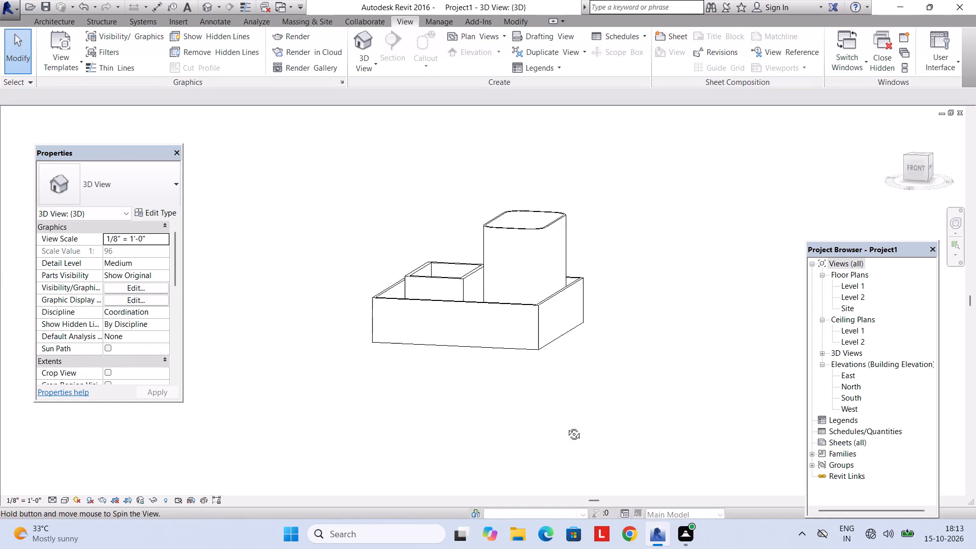
shift+middle_drag(566, 426, 593, 468)
shift+middle_drag(534, 395, 510, 450)
click(531, 254)
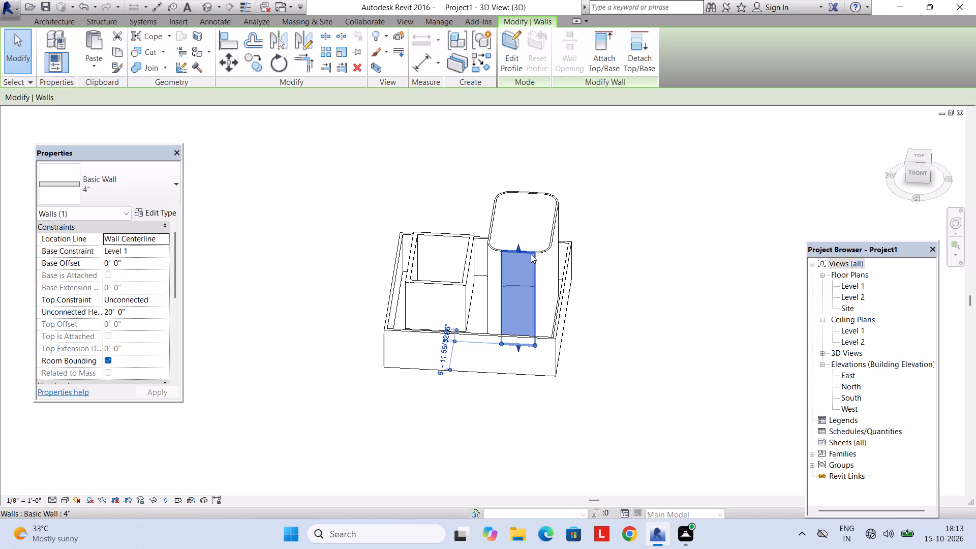
text(sa)
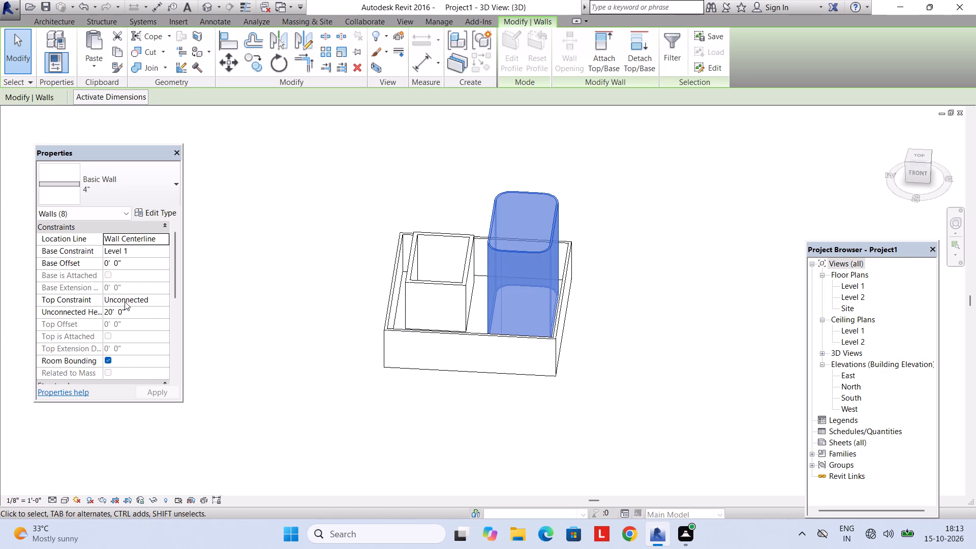
click(139, 308)
drag(139, 308, 73, 308)
text(1')
key(Return)
key(Return)
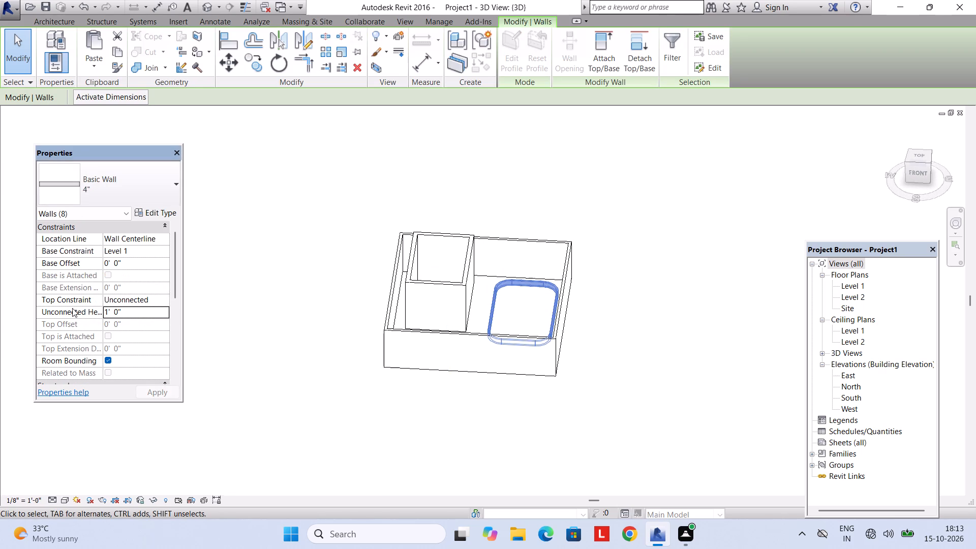
key(Escape)
key(Escape)
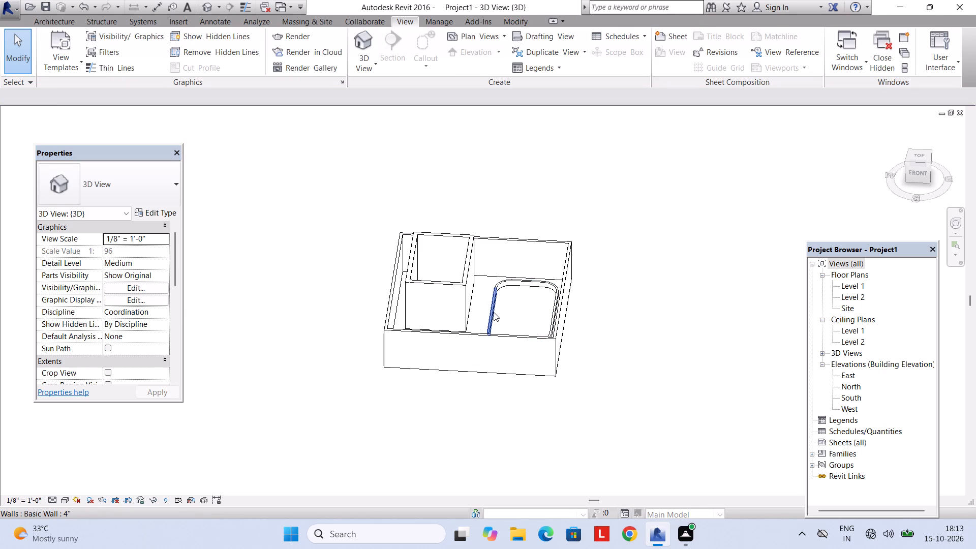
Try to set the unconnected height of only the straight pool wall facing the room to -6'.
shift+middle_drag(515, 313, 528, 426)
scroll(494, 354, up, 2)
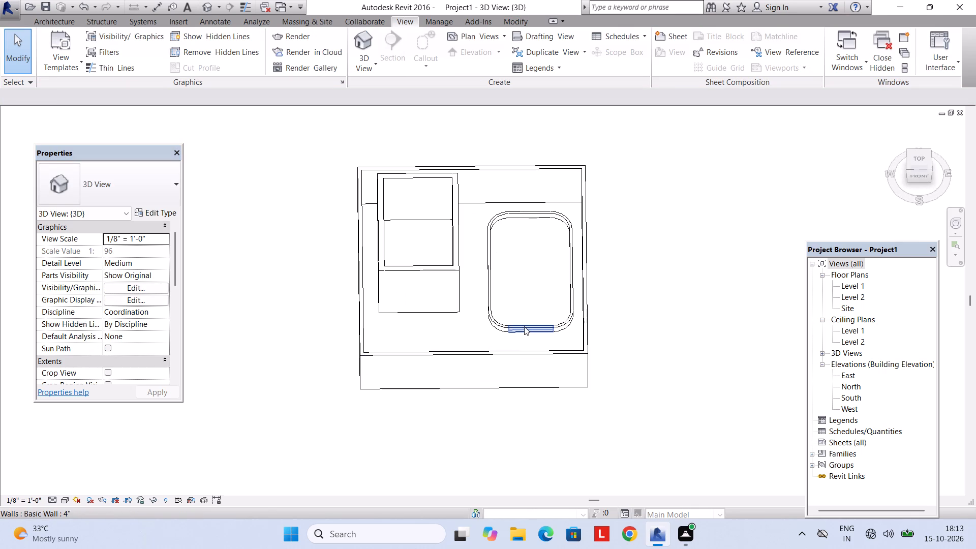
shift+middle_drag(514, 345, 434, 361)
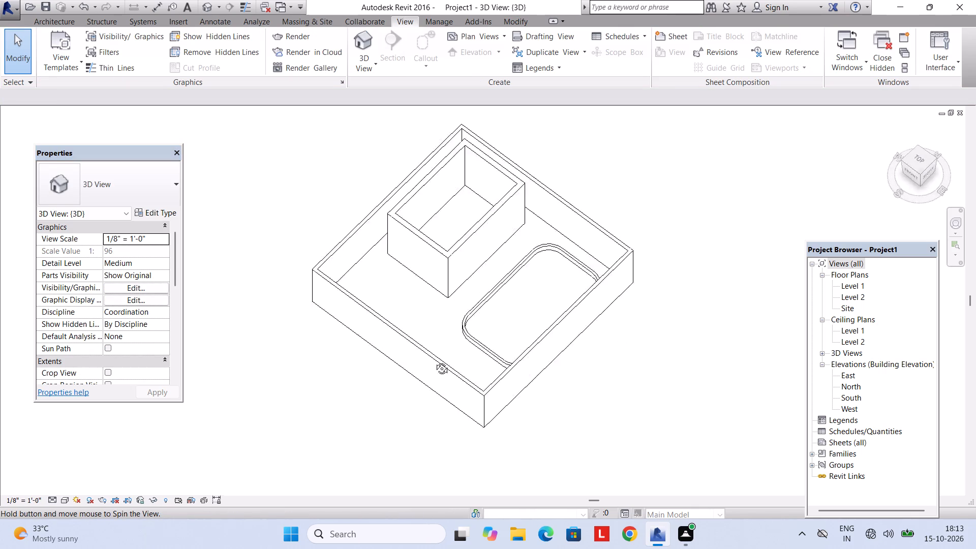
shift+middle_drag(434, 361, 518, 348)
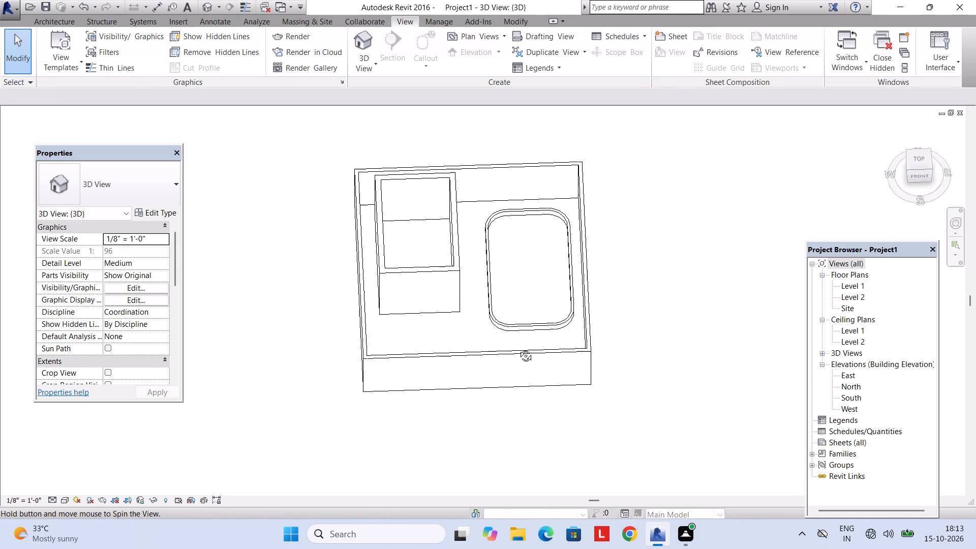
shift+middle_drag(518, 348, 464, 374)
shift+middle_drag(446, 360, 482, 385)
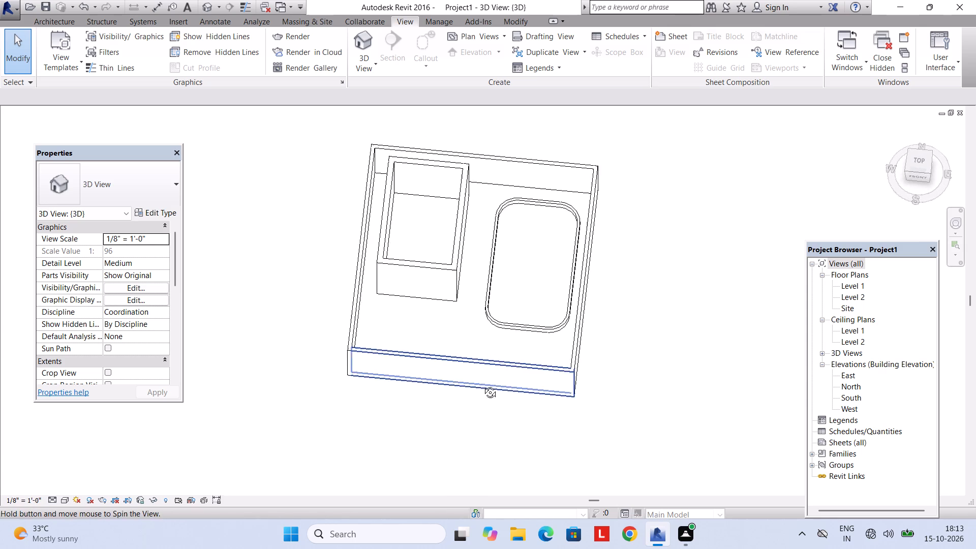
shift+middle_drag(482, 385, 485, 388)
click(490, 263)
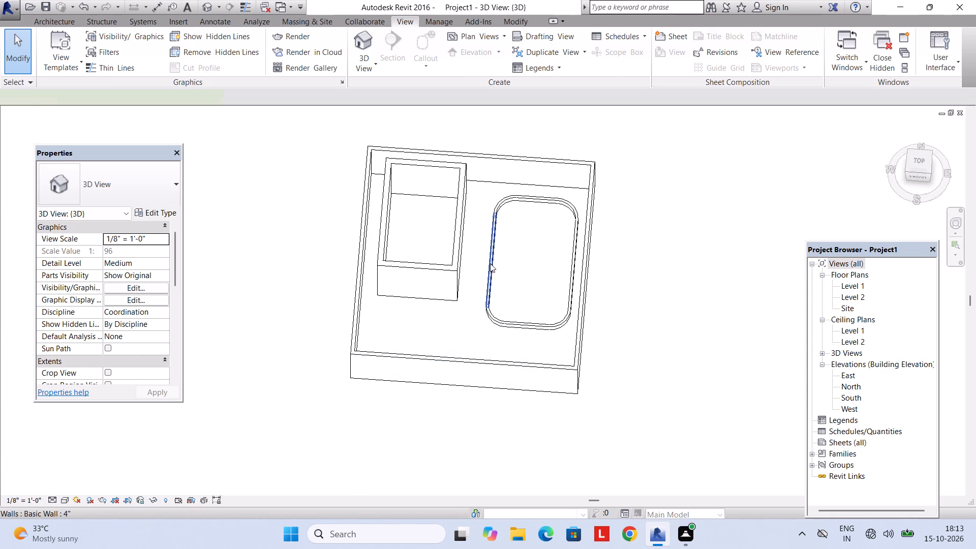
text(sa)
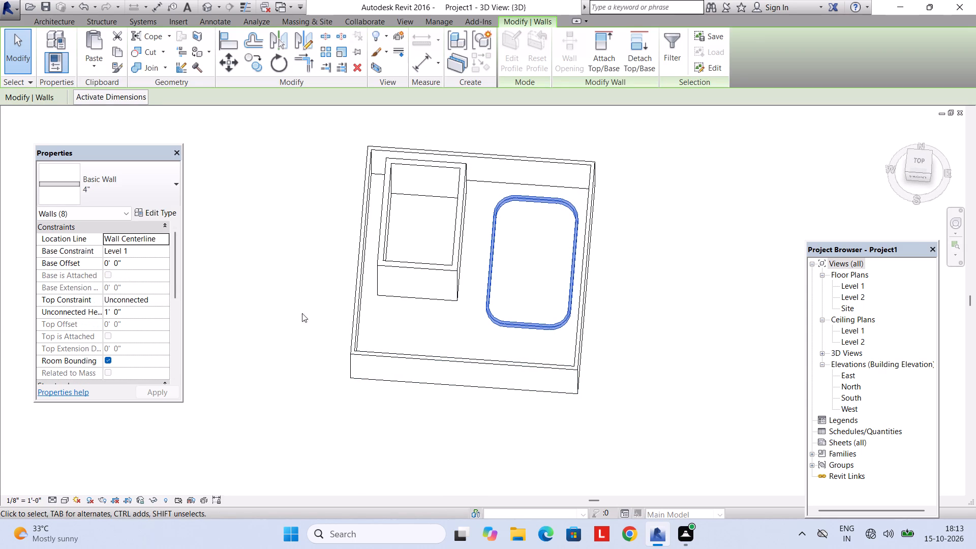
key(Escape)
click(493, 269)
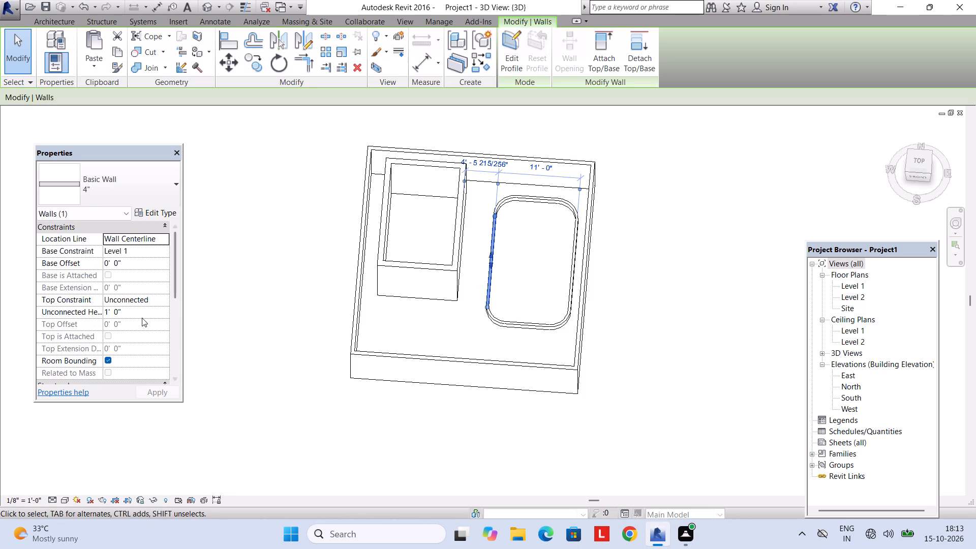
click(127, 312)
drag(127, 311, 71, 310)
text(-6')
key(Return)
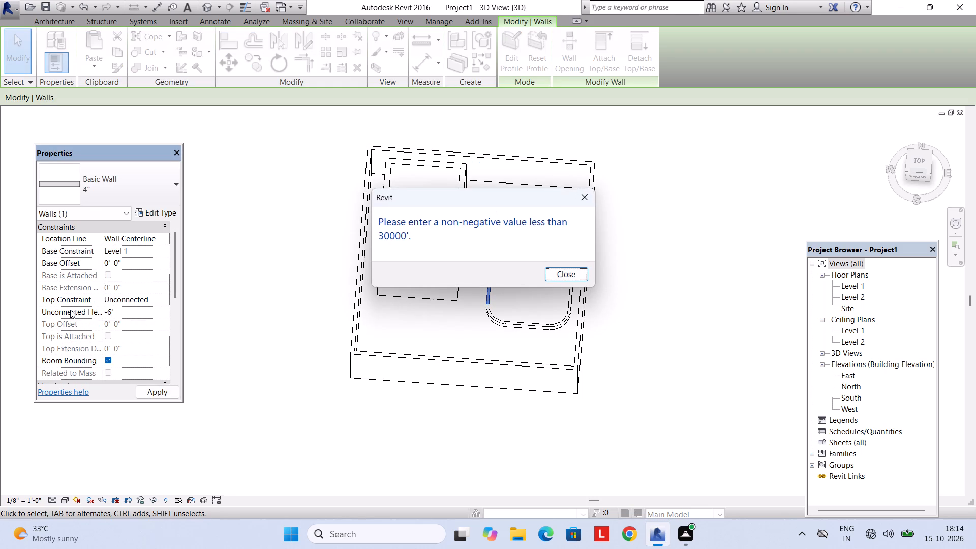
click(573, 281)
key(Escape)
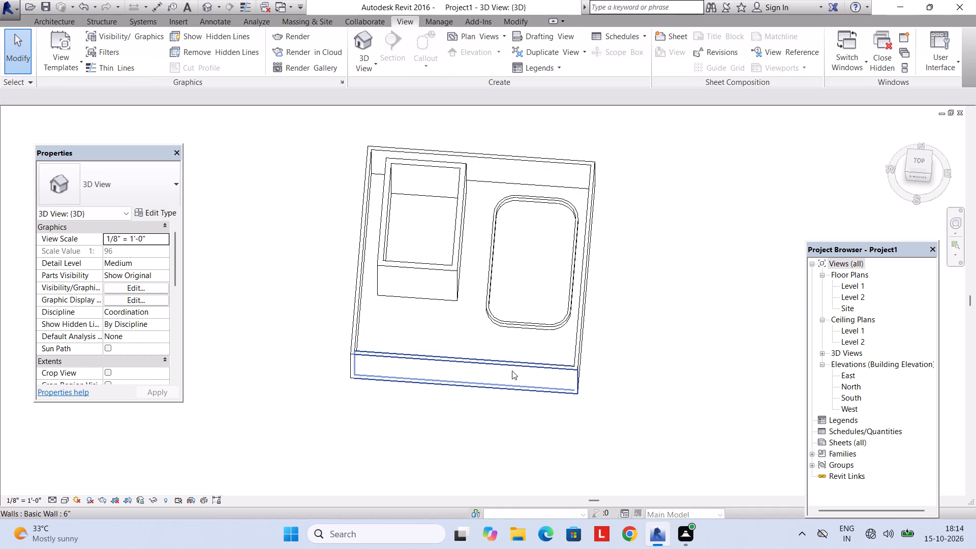
Examine the pool walls, room and boundary walls in 3D from the front, from below and from above.
scroll(512, 371, up, 3)
shift+middle_drag(509, 362, 503, 190)
shift+middle_drag(505, 276, 506, 179)
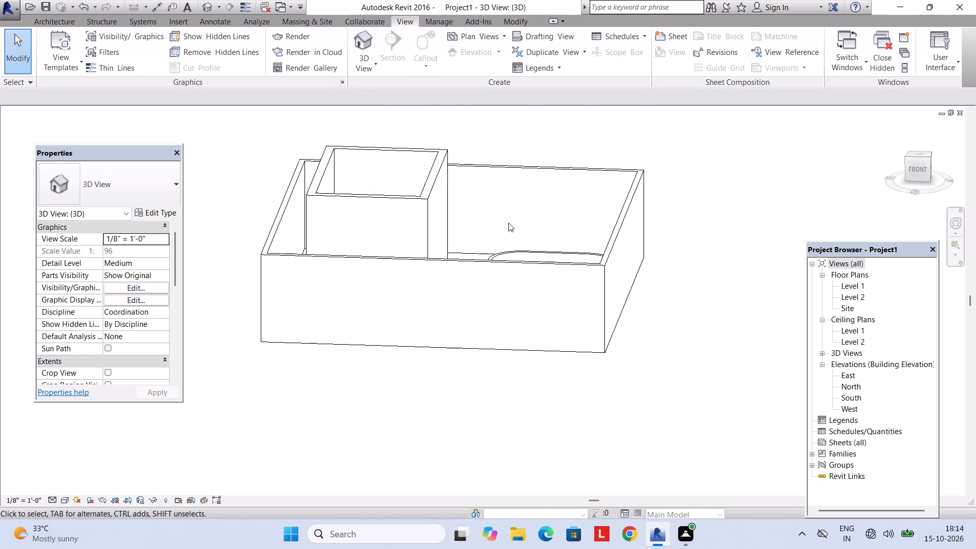
middle_drag(506, 255, 514, 153)
shift+middle_drag(516, 235, 514, 184)
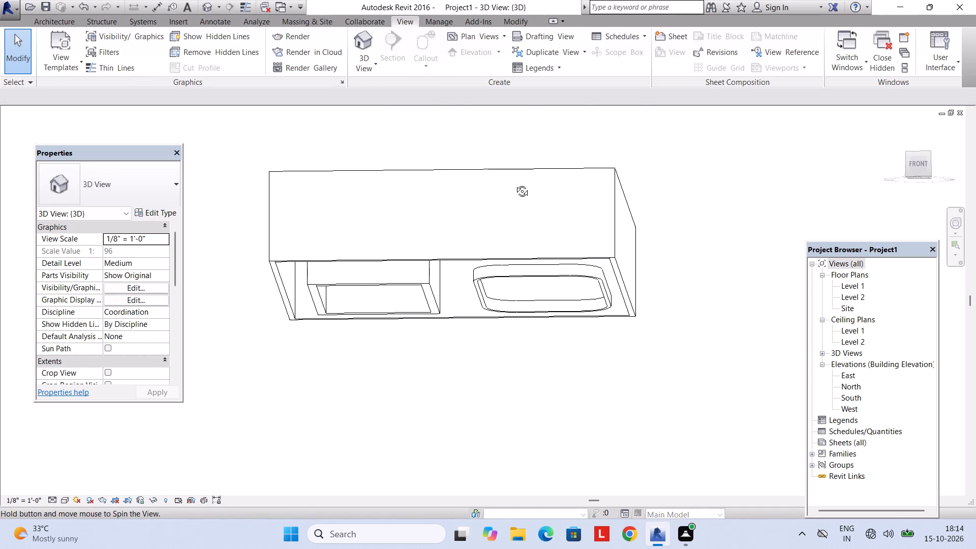
shift+middle_drag(514, 184, 510, 509)
shift+middle_drag(497, 357, 511, 411)
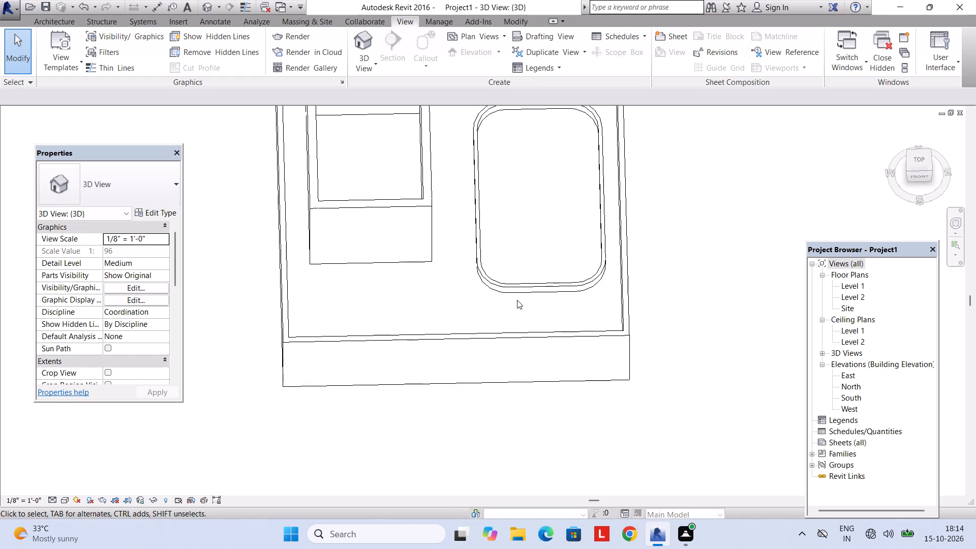
middle_drag(517, 300, 508, 355)
scroll(517, 300, down, 1)
scroll(490, 324, up, 2)
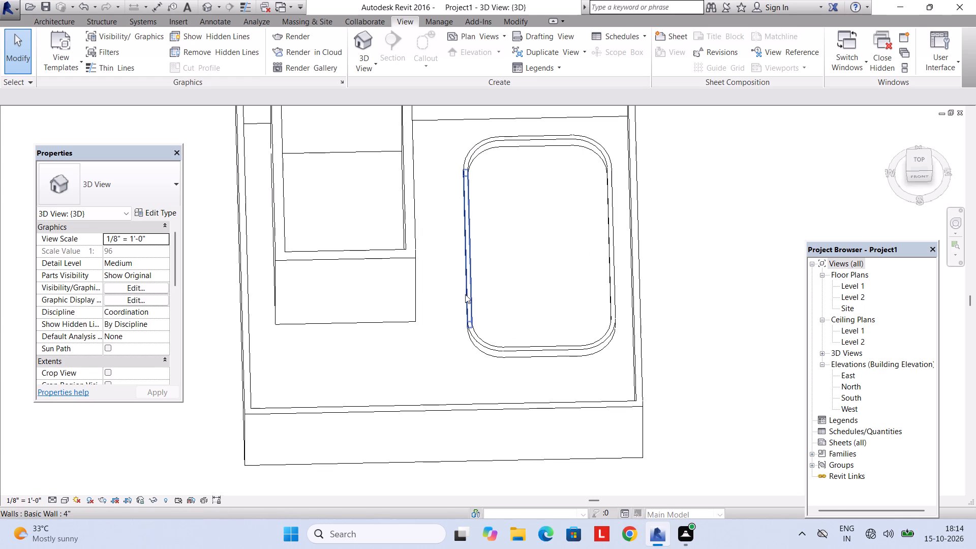
Start a floor in the Level 1 plan and sketch its boundary by picking the pool's four straight walls and four corner arcs.
click(67, 22)
click(288, 38)
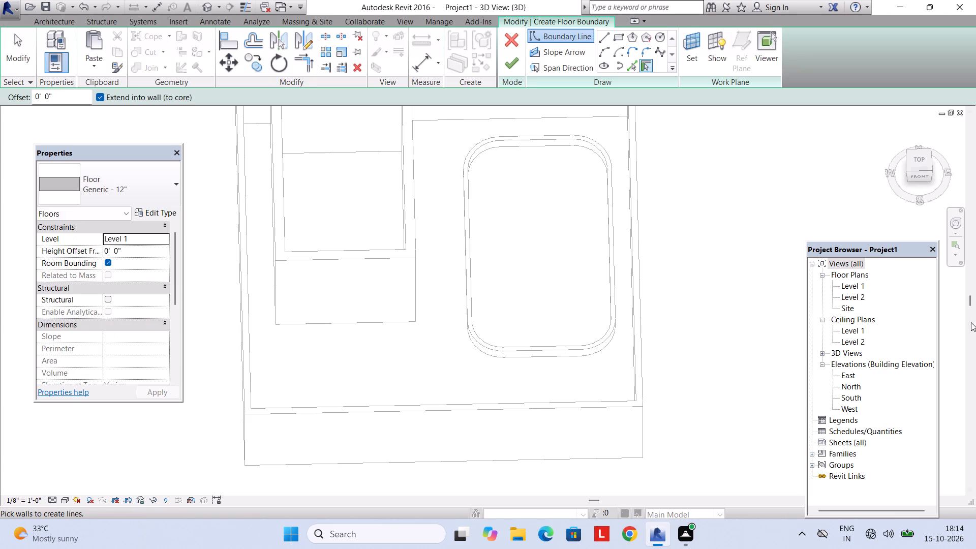
double_click(856, 290)
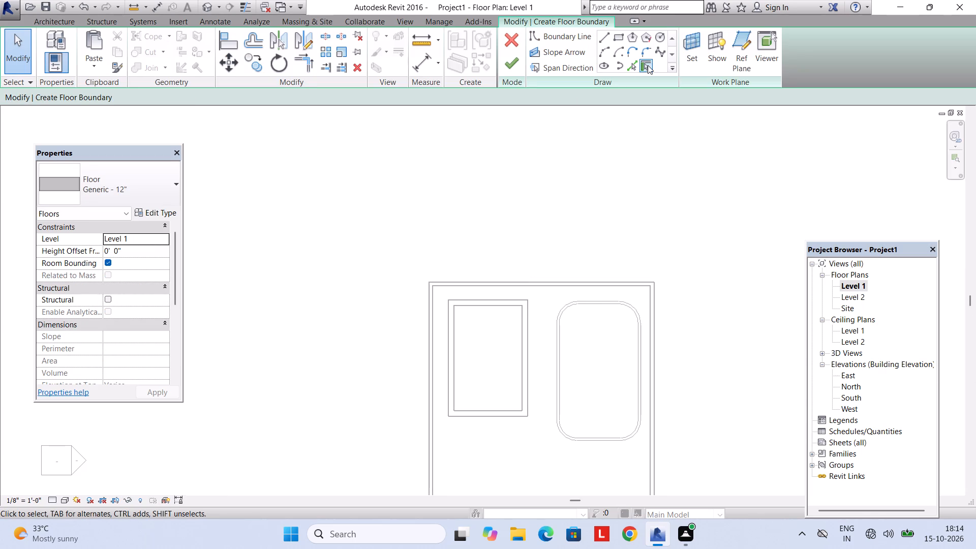
click(632, 65)
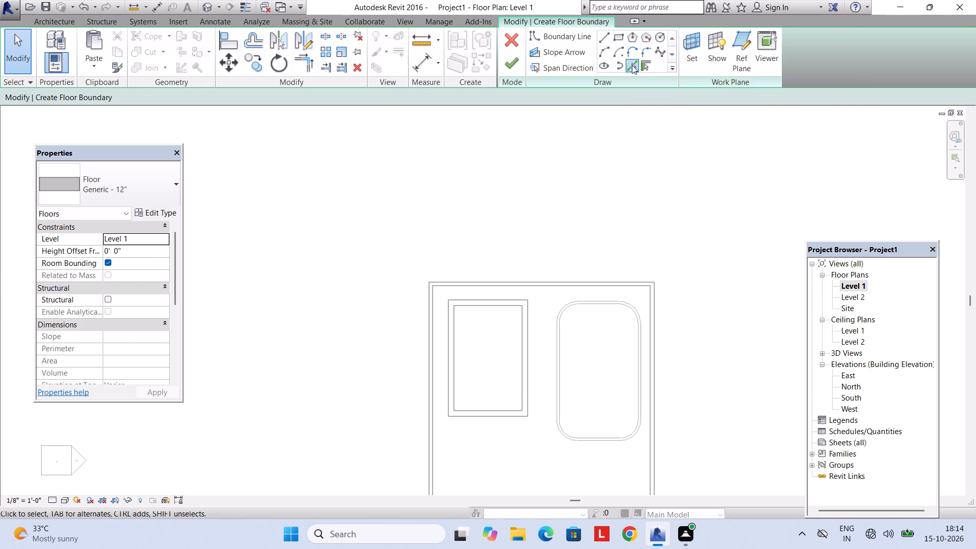
click(565, 374)
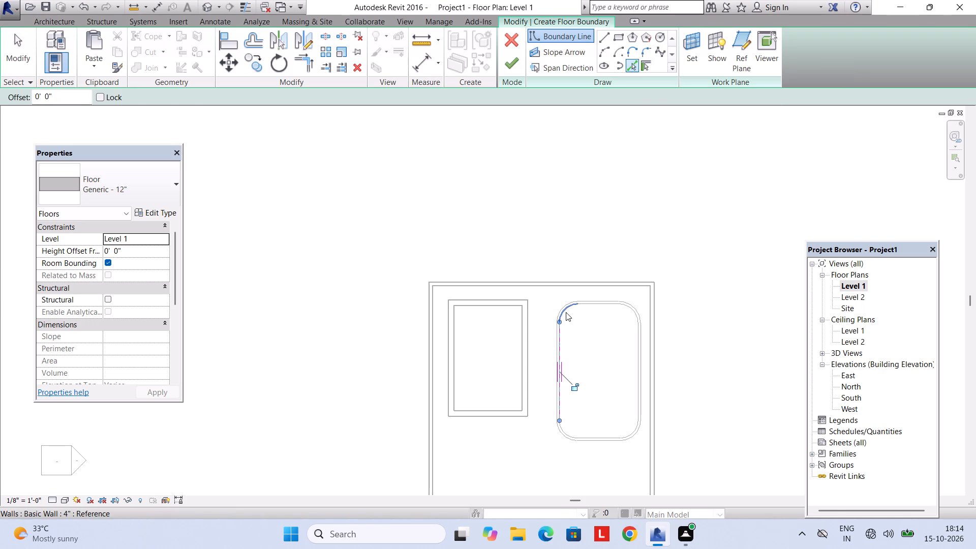
click(566, 312)
click(597, 306)
click(629, 311)
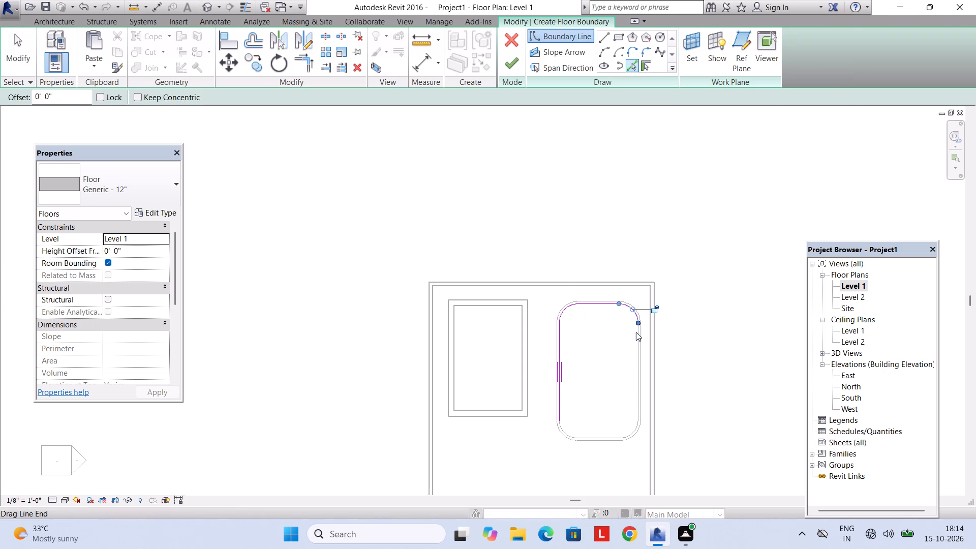
click(636, 334)
click(627, 434)
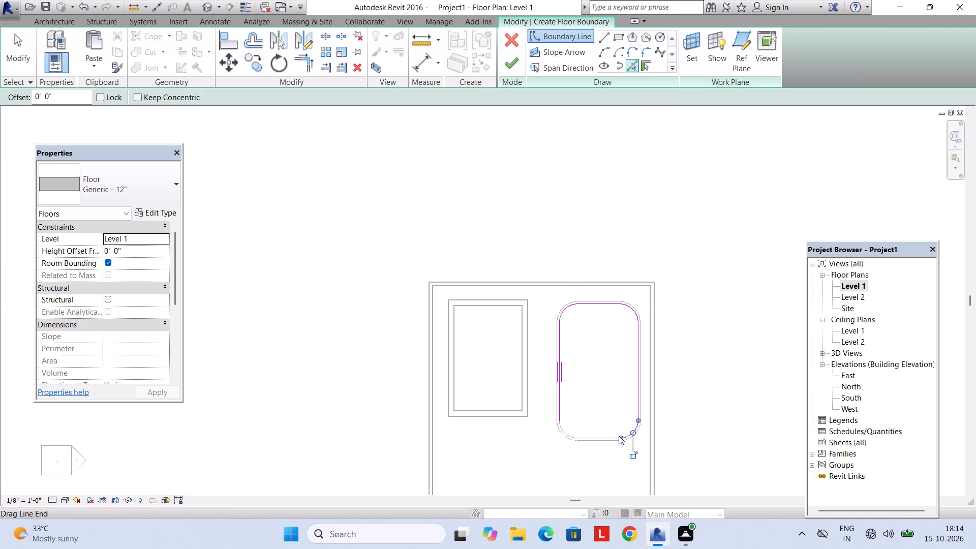
click(606, 439)
click(564, 432)
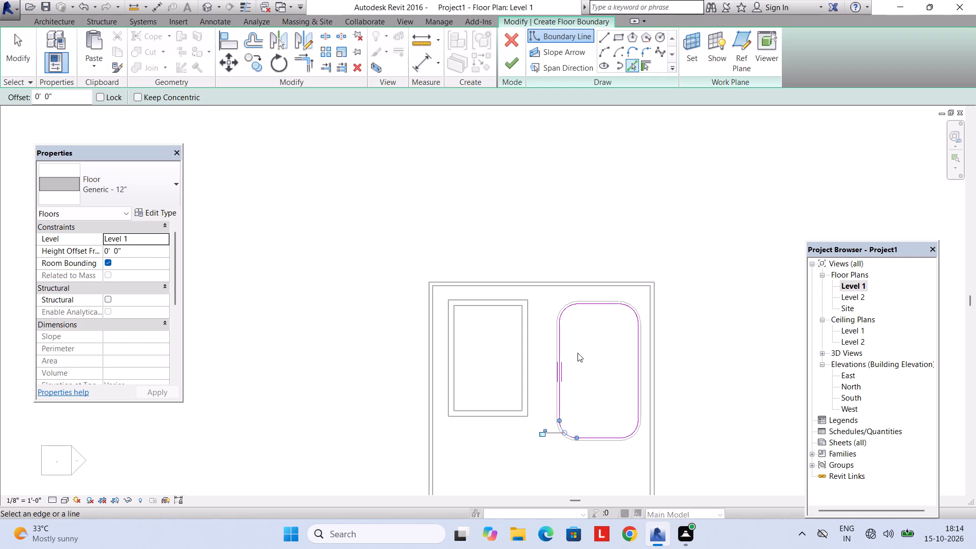
Keep the Generic - 12" floor type, set the pool floor's height offset from level to -6', and finish the floor.
click(122, 197)
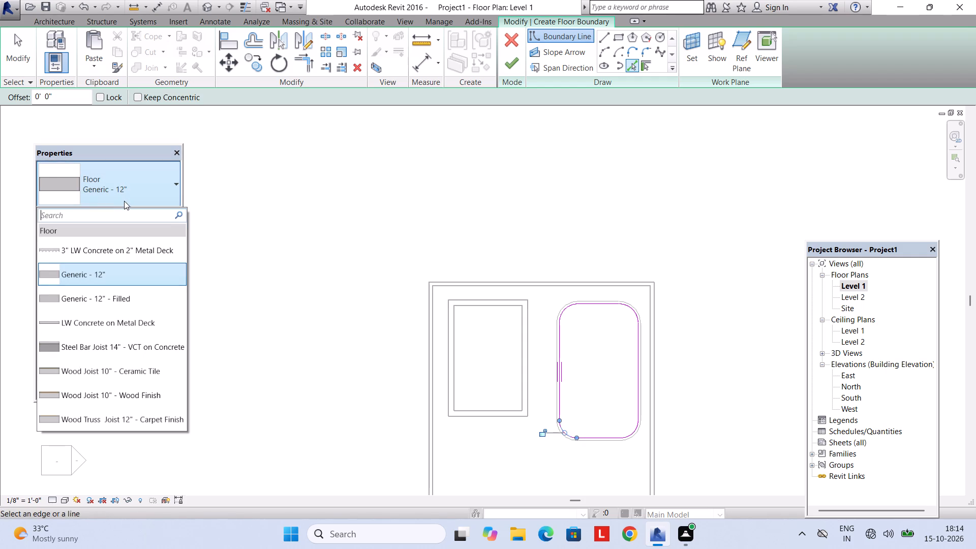
click(125, 201)
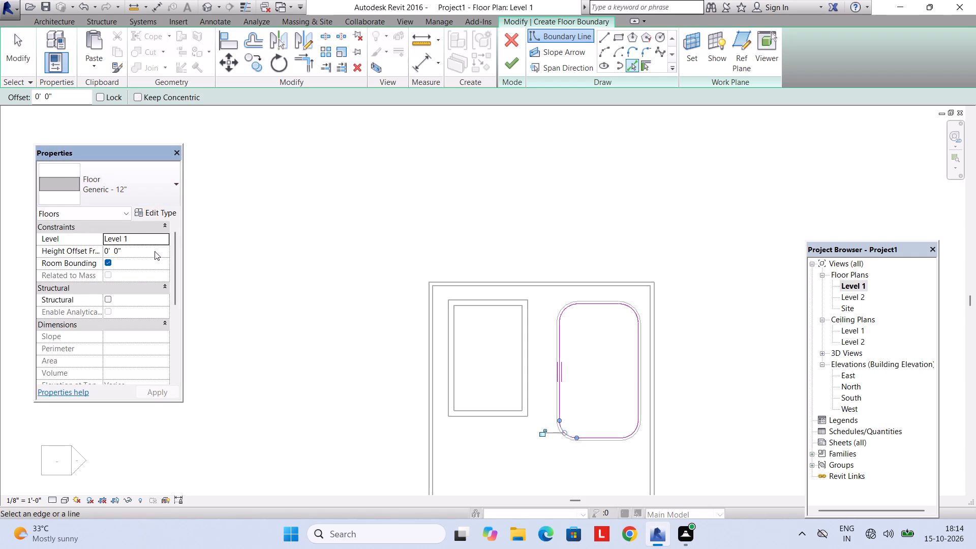
click(123, 252)
drag(123, 251, 86, 251)
text(-6')
key(Return)
key(Return)
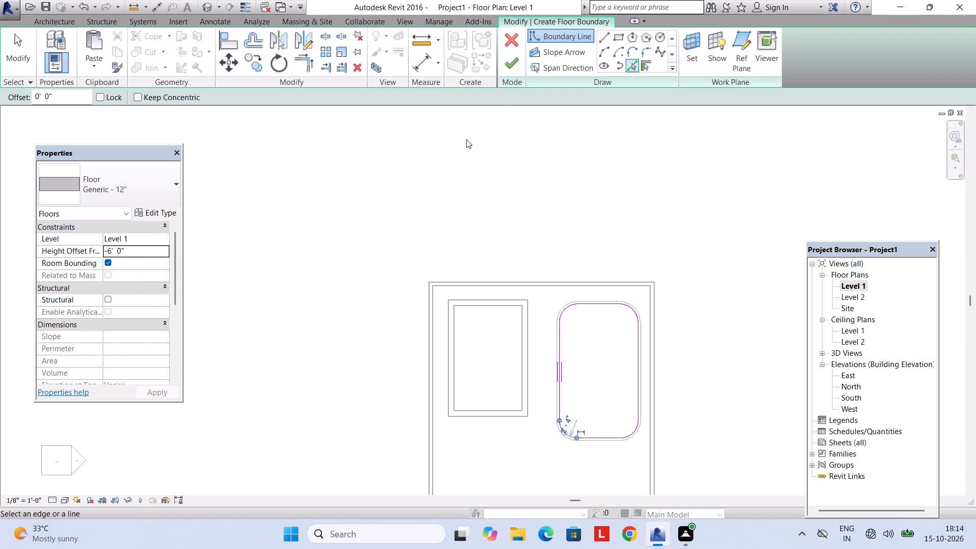
click(516, 73)
key(Escape)
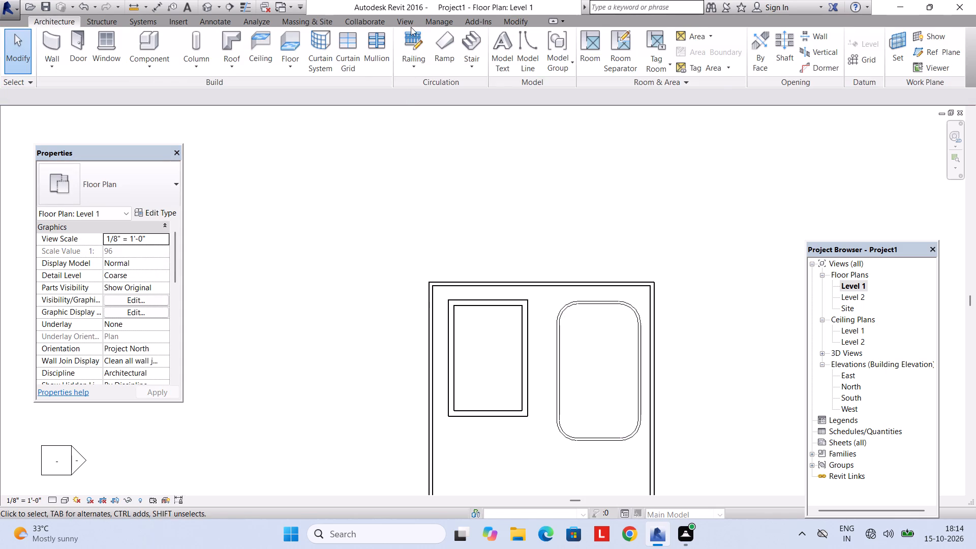
Examine the new pool floor and its position relative to the pool and boundary walls in 3D from above, the front and below.
drag(411, 25, 410, 30)
click(370, 50)
middle_drag(512, 277, 499, 238)
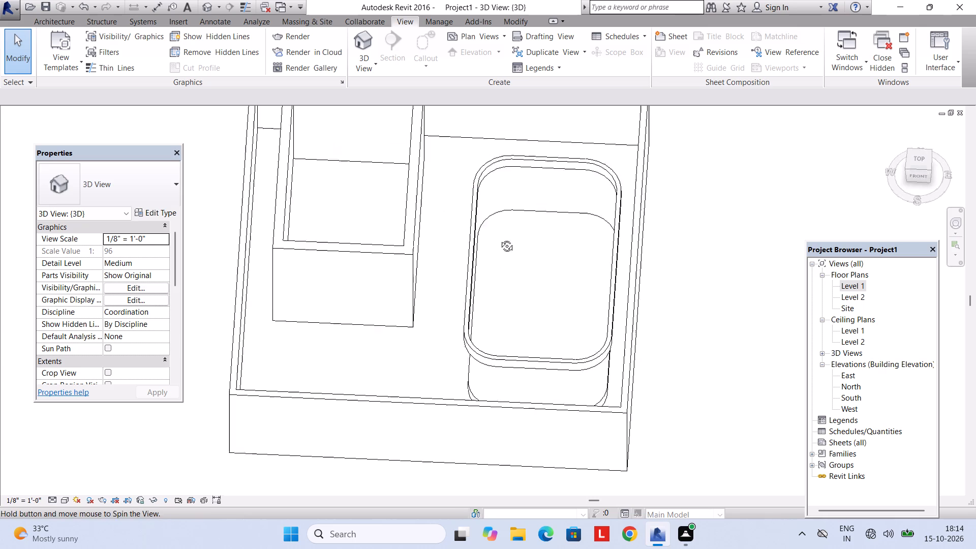
middle_drag(499, 238, 491, 182)
shift+middle_drag(507, 307, 500, 186)
middle_drag(519, 372, 515, 272)
middle_drag(530, 365, 536, 317)
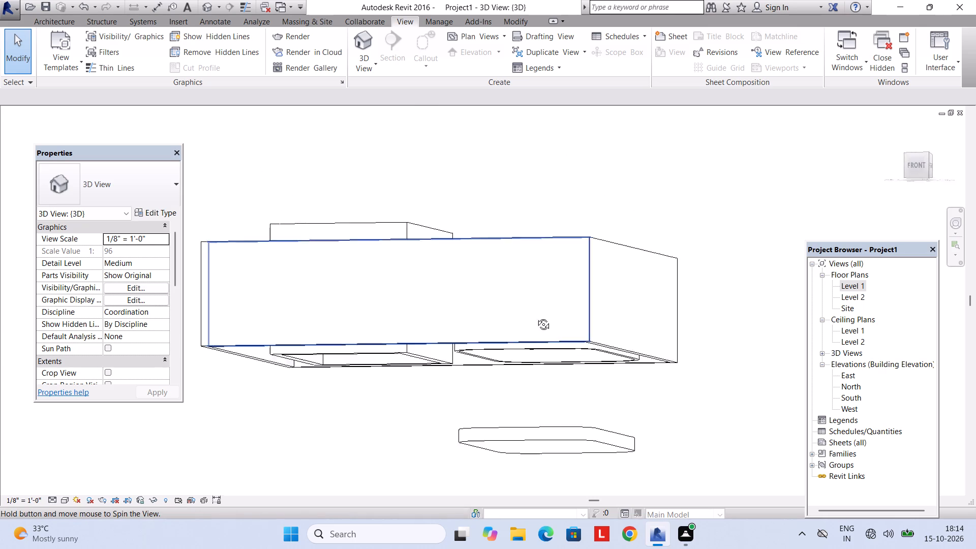
middle_drag(536, 317, 570, 509)
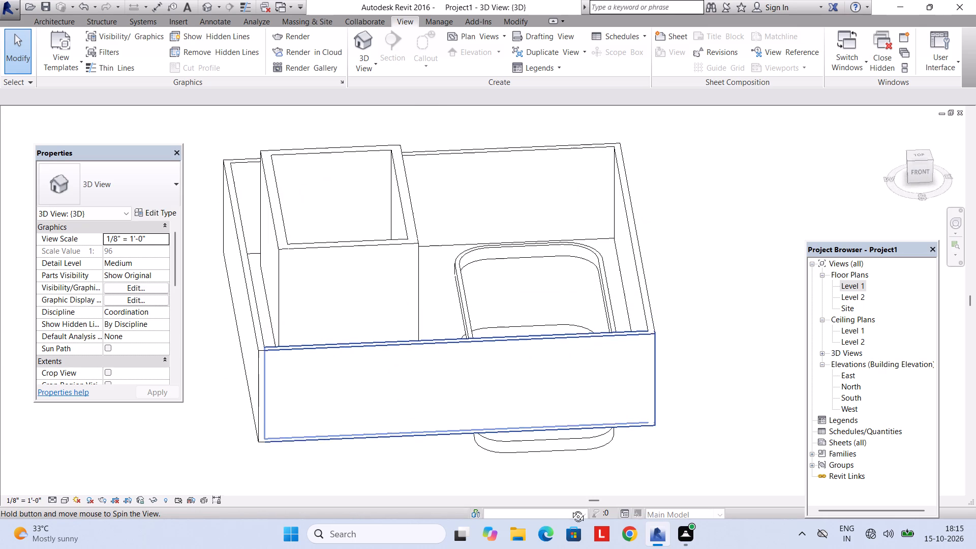
middle_drag(570, 509, 506, 450)
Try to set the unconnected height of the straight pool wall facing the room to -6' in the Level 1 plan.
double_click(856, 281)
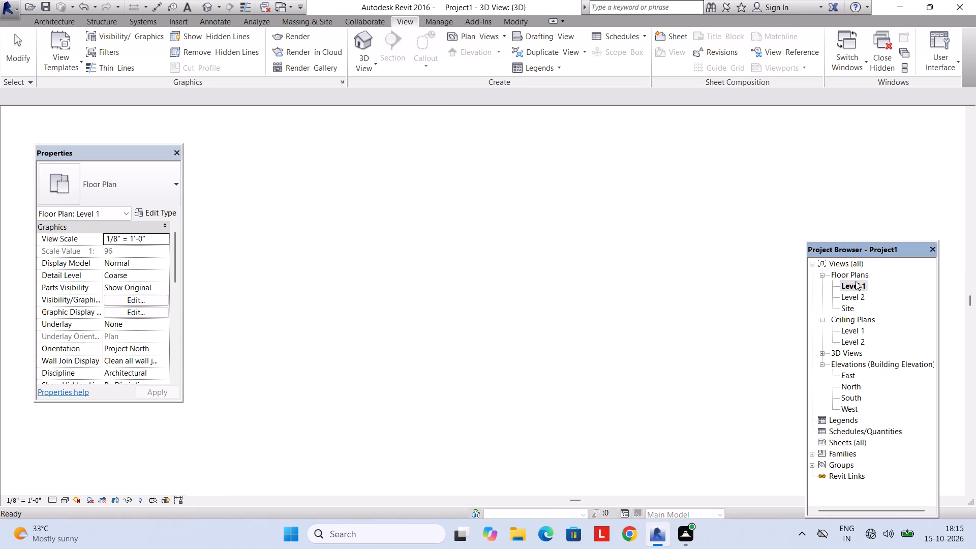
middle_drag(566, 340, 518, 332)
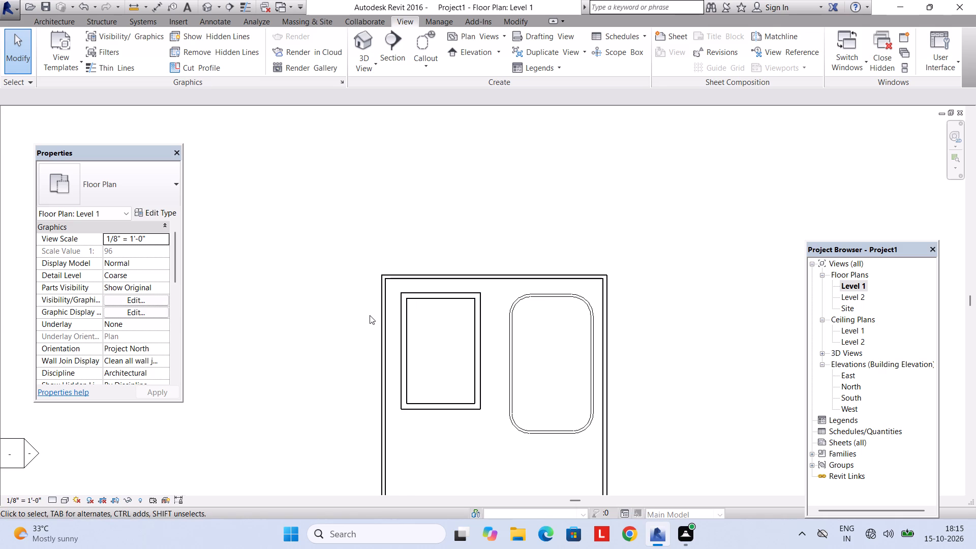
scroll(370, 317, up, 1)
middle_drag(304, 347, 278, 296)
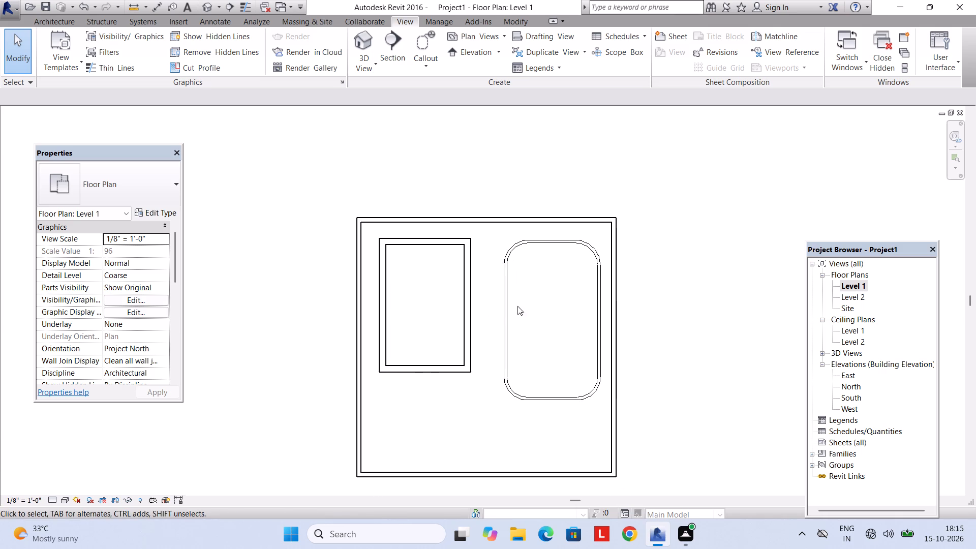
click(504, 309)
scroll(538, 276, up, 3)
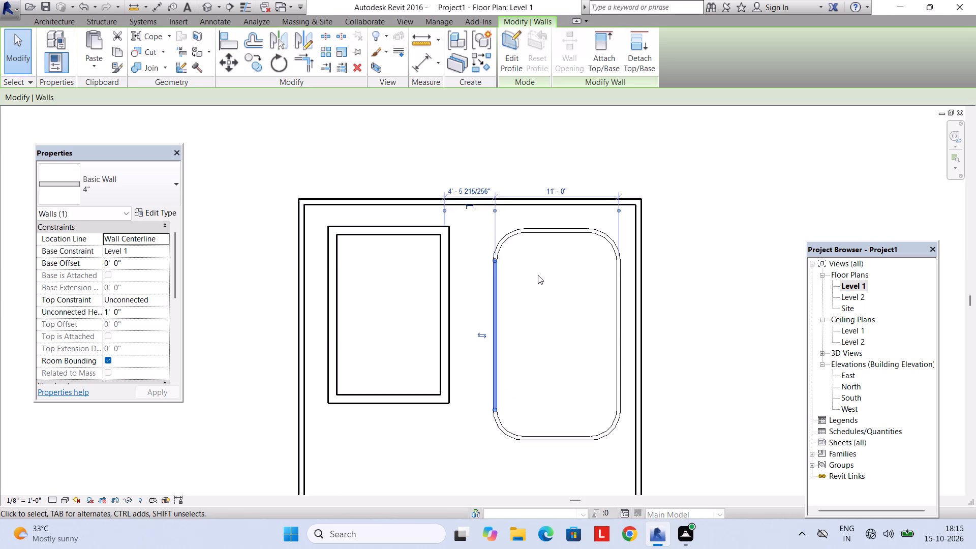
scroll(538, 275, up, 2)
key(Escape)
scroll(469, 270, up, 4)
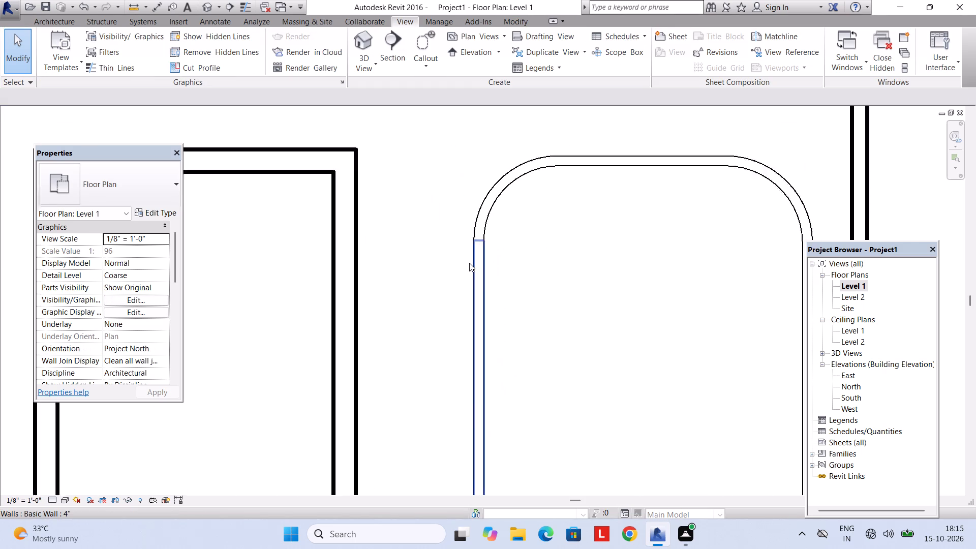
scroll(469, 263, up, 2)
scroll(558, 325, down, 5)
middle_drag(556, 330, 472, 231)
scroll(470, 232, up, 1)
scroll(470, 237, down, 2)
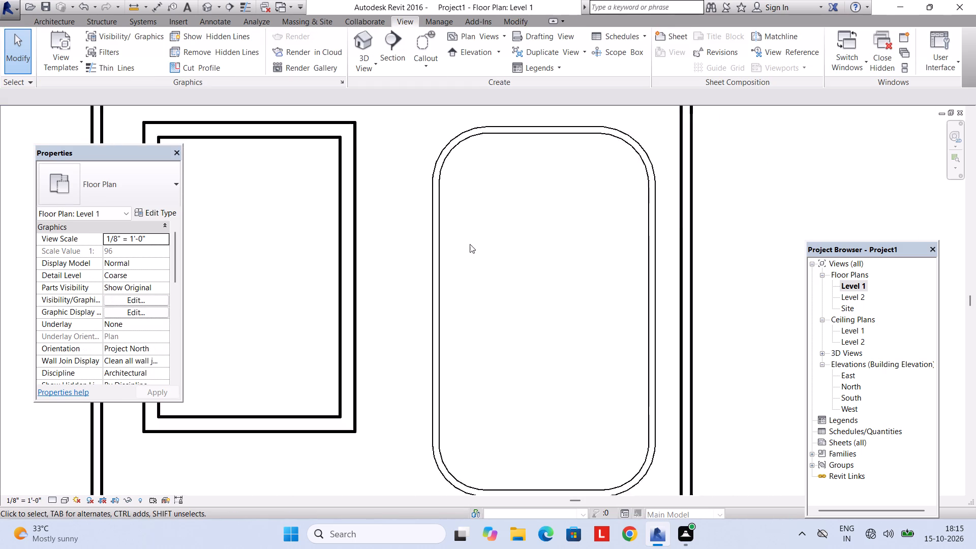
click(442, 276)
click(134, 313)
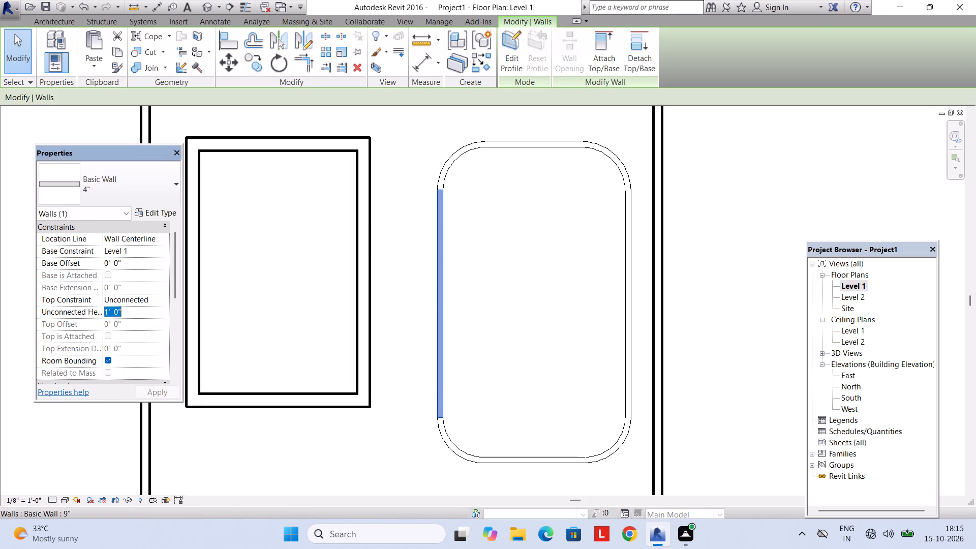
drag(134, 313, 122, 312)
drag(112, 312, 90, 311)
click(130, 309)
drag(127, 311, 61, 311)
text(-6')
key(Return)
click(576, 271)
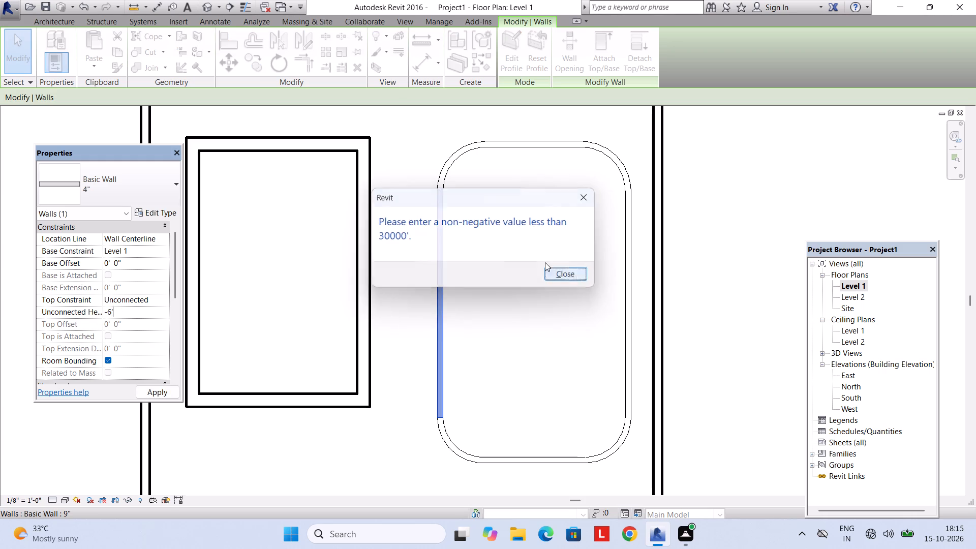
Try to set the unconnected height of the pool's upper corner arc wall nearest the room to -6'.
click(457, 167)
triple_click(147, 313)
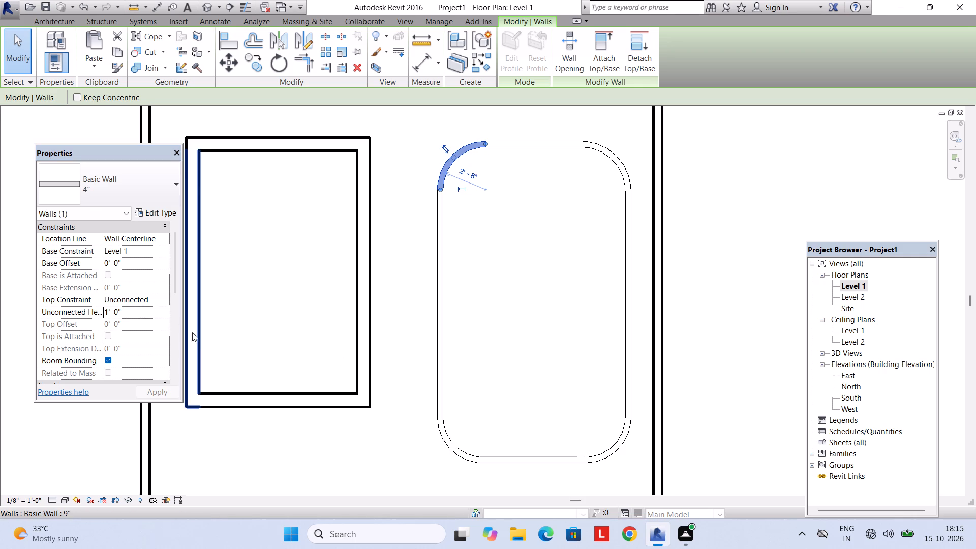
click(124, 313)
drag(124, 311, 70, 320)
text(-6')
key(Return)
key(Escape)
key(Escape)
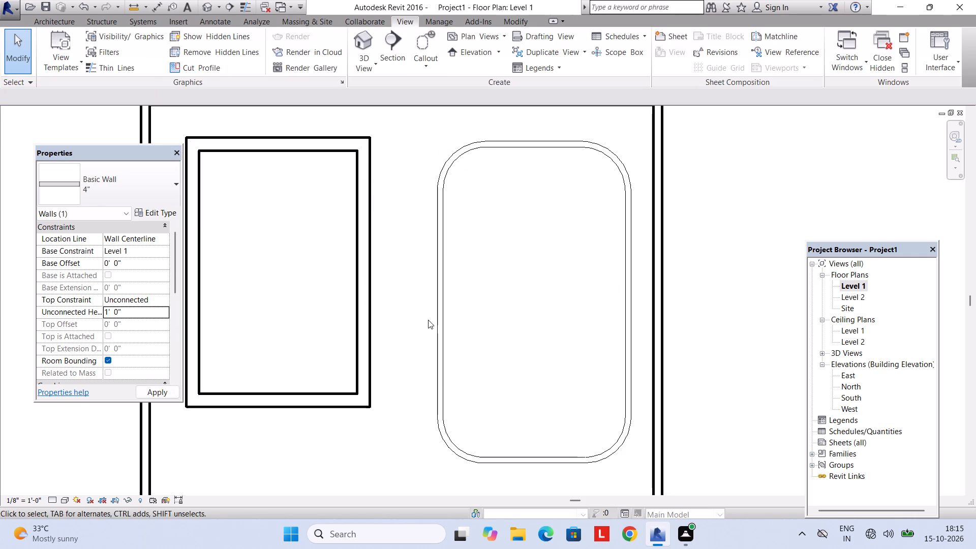
Delete all of the pool's 4" walls, both the four straight walls and the four corner arcs.
scroll(456, 301, down, 2)
middle_drag(472, 303, 419, 302)
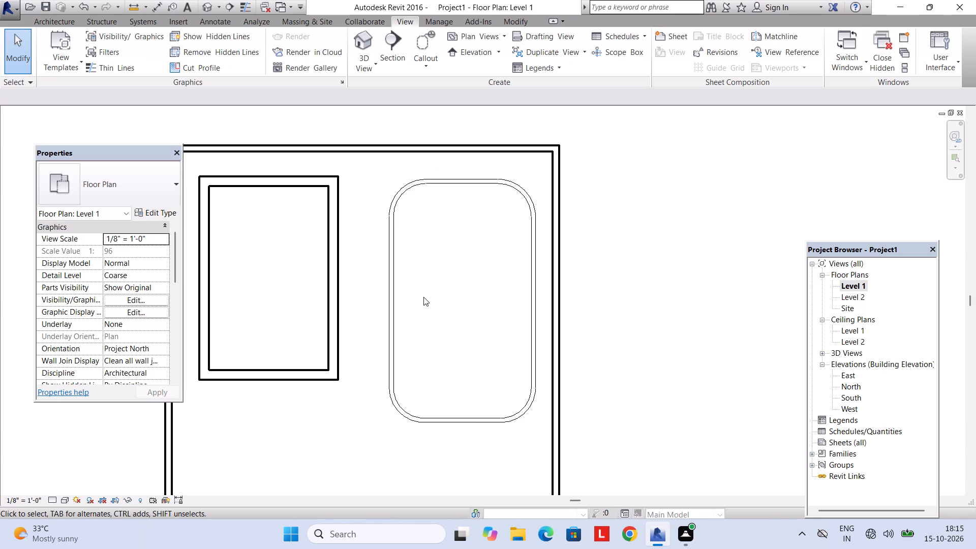
scroll(423, 297, down, 2)
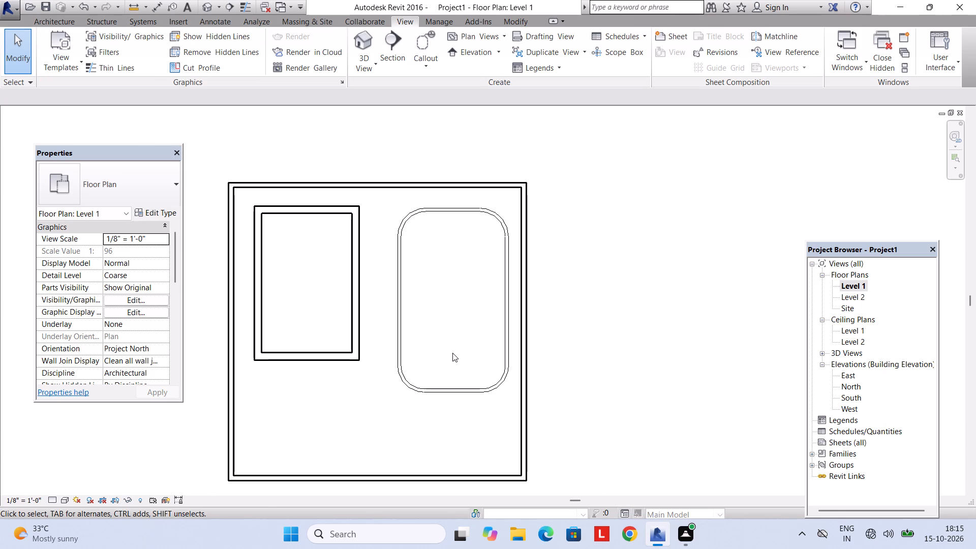
shift+middle_drag(452, 353, 453, 292)
middle_drag(453, 292, 454, 346)
scroll(454, 308, down, 1)
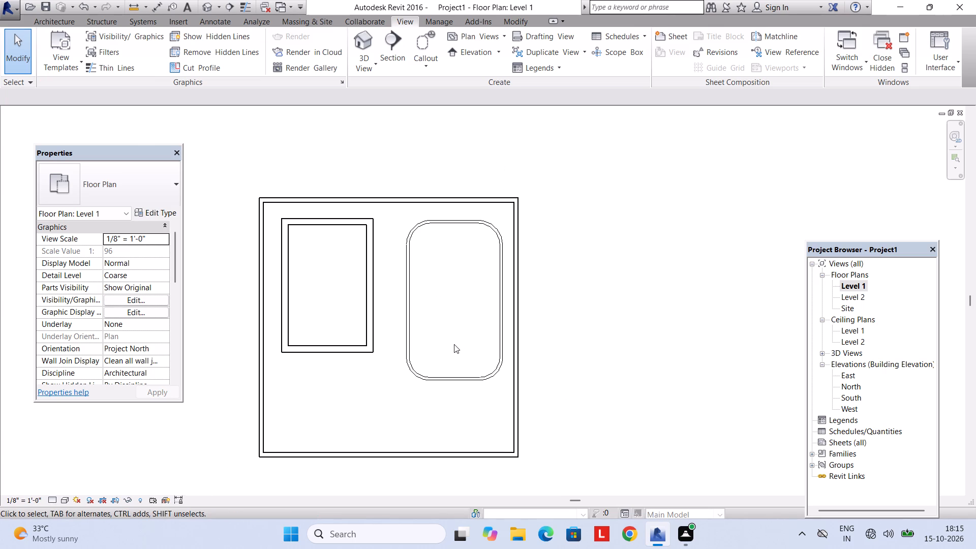
click(413, 306)
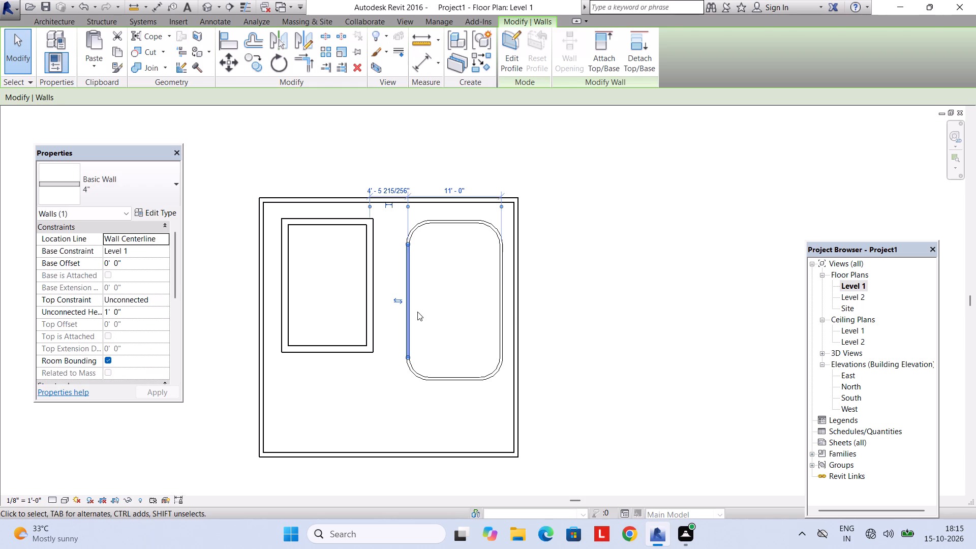
key(Delete)
click(445, 228)
key(Delete)
click(423, 230)
key(Delete)
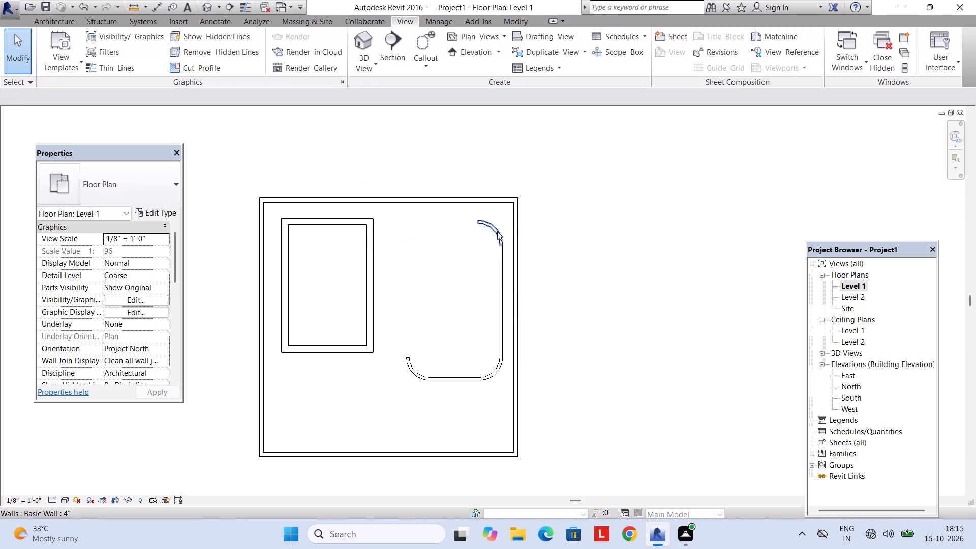
click(497, 231)
key(Delete)
click(497, 273)
key(Delete)
click(472, 378)
key(Delete)
click(408, 368)
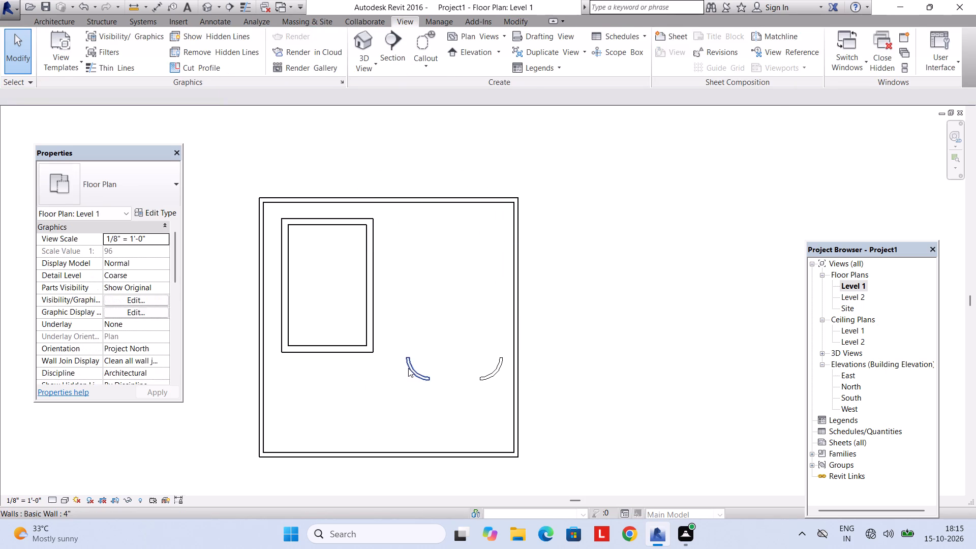
key(Delete)
click(496, 372)
key(Delete)
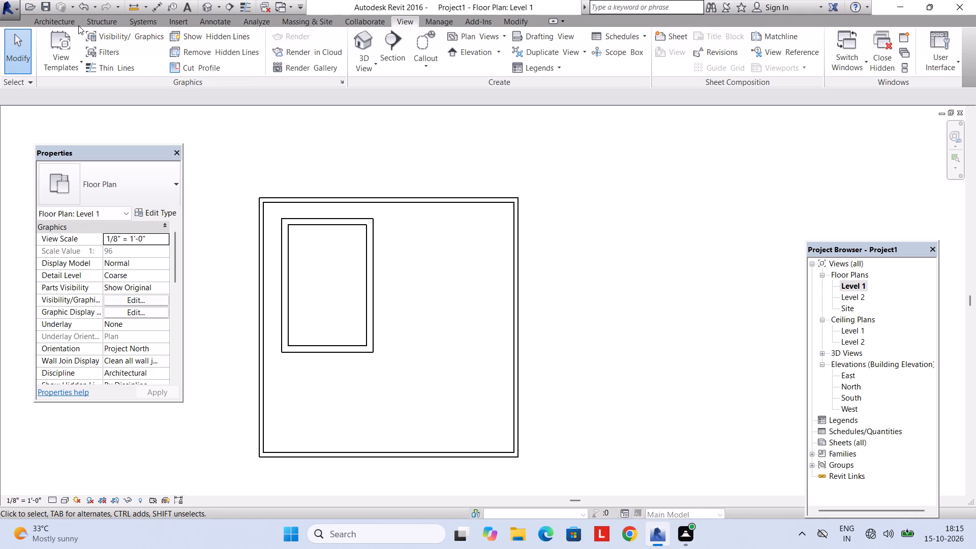
Draw a square-cornered rectangular pool of 4" walls, 20' high and about 9'-6" by 13'-10", beside the room inside the plot.
click(55, 22)
click(58, 37)
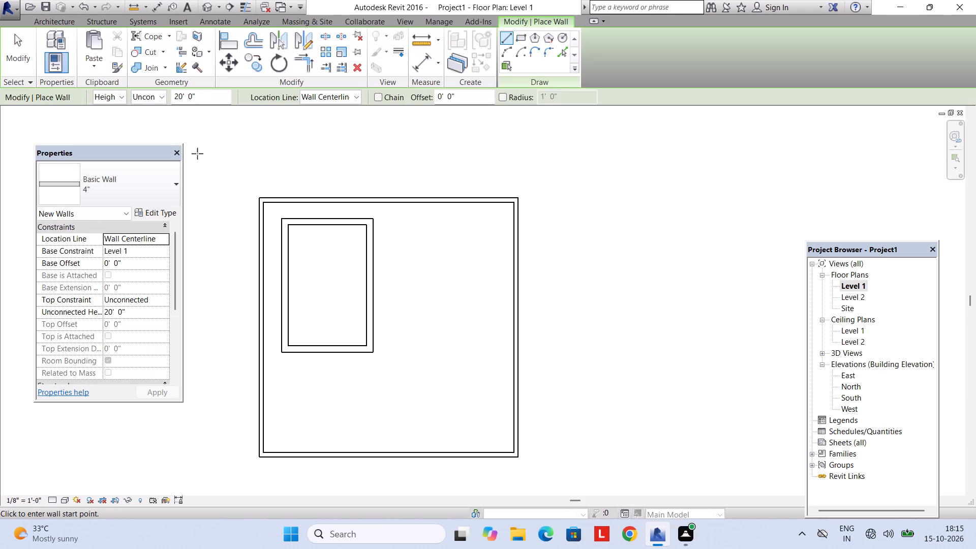
click(420, 232)
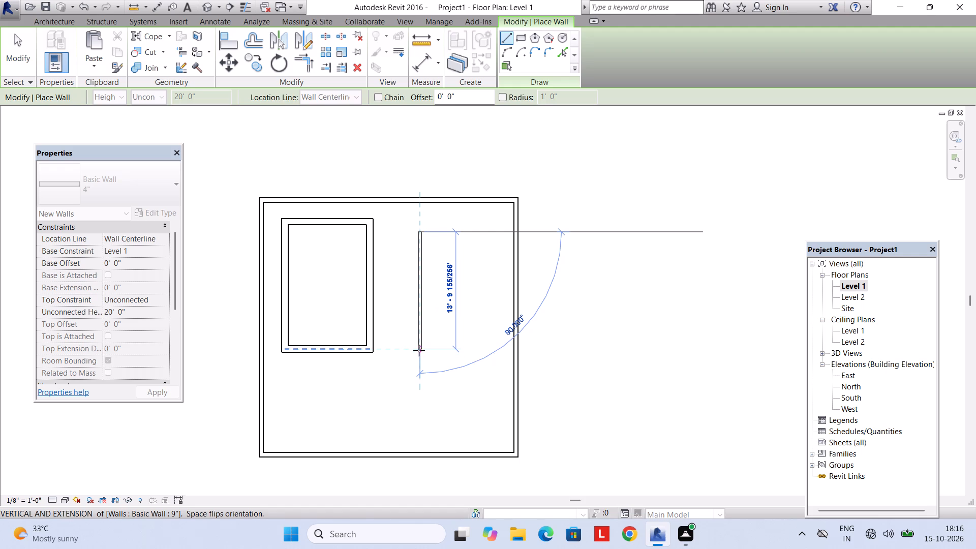
click(419, 350)
click(424, 350)
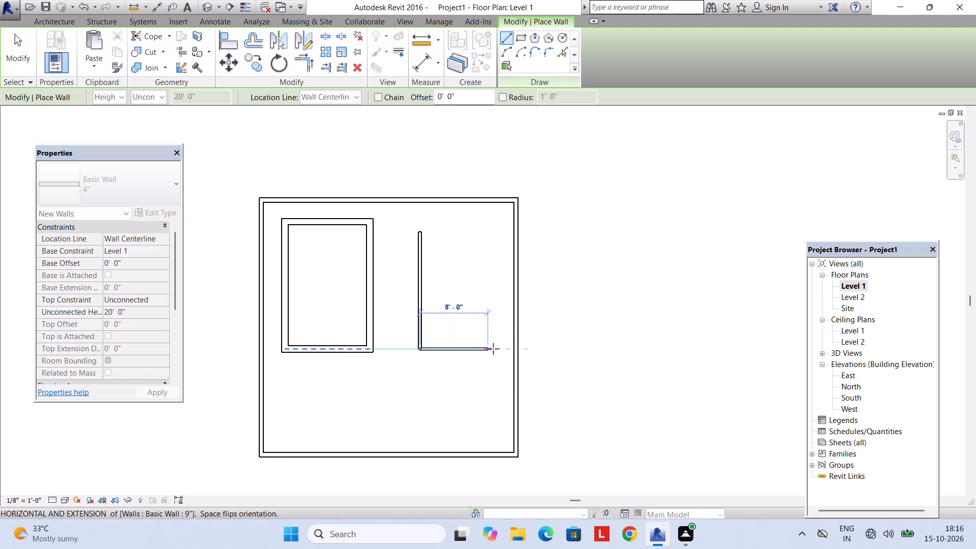
click(499, 349)
click(499, 346)
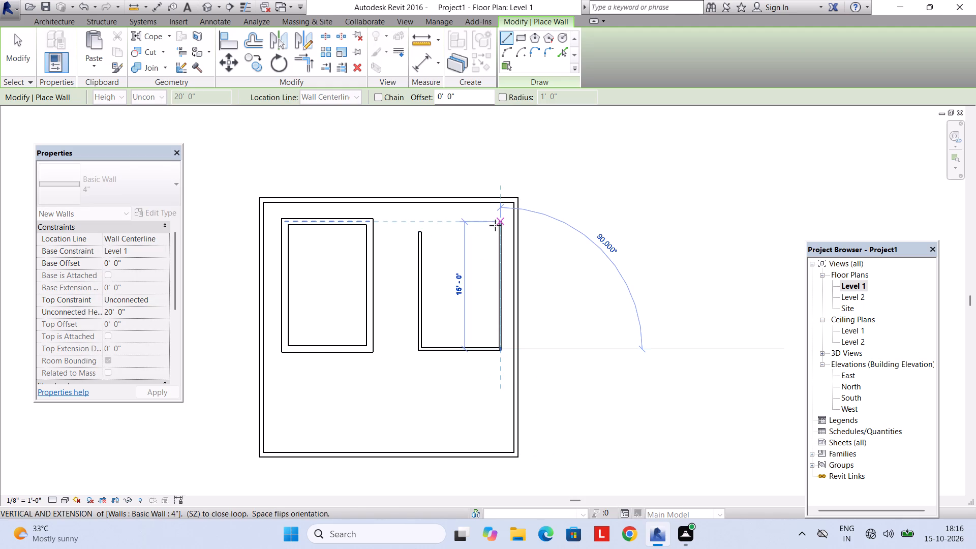
click(495, 235)
click(494, 235)
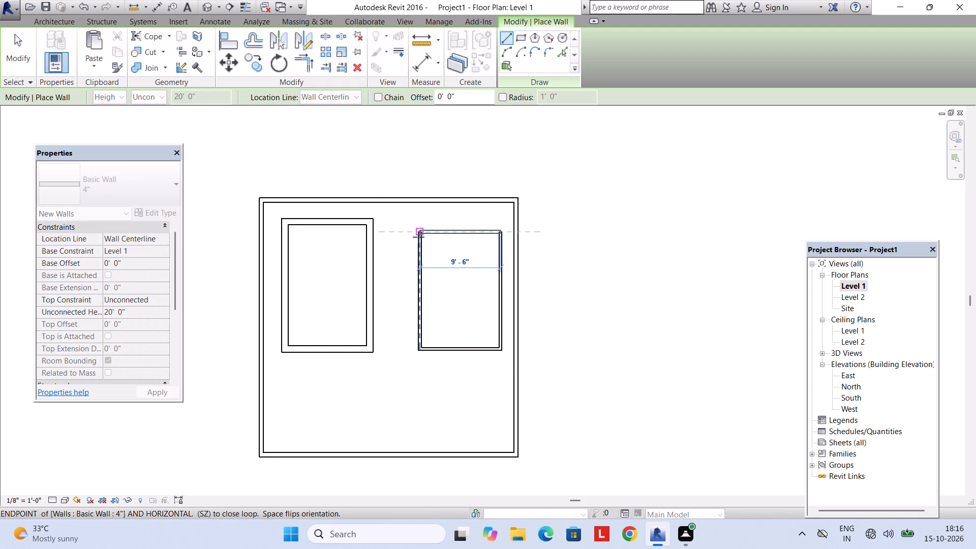
click(418, 237)
key(Escape)
key(Escape)
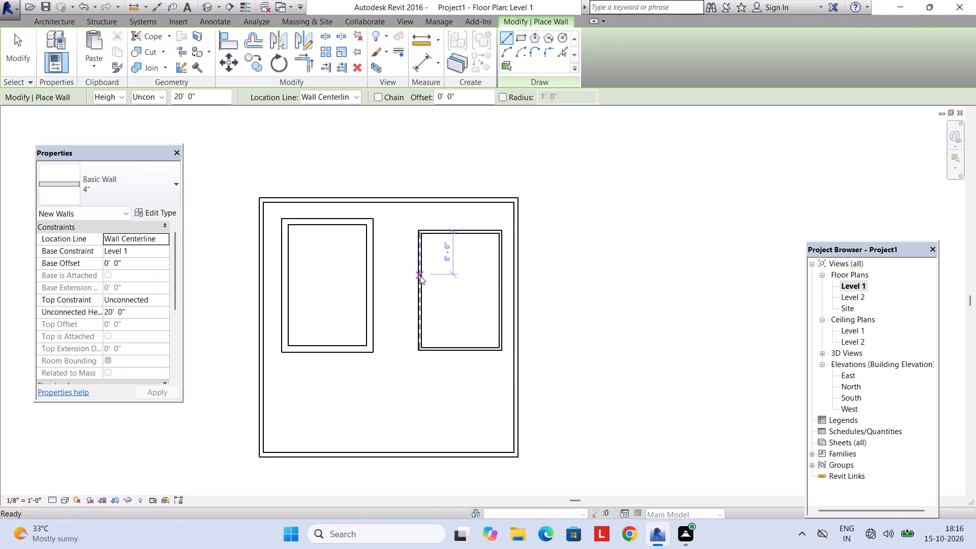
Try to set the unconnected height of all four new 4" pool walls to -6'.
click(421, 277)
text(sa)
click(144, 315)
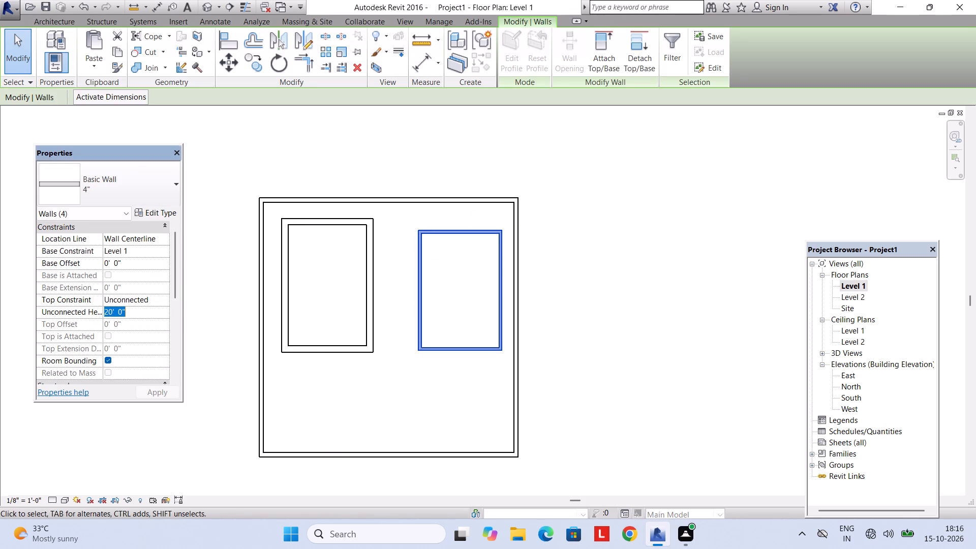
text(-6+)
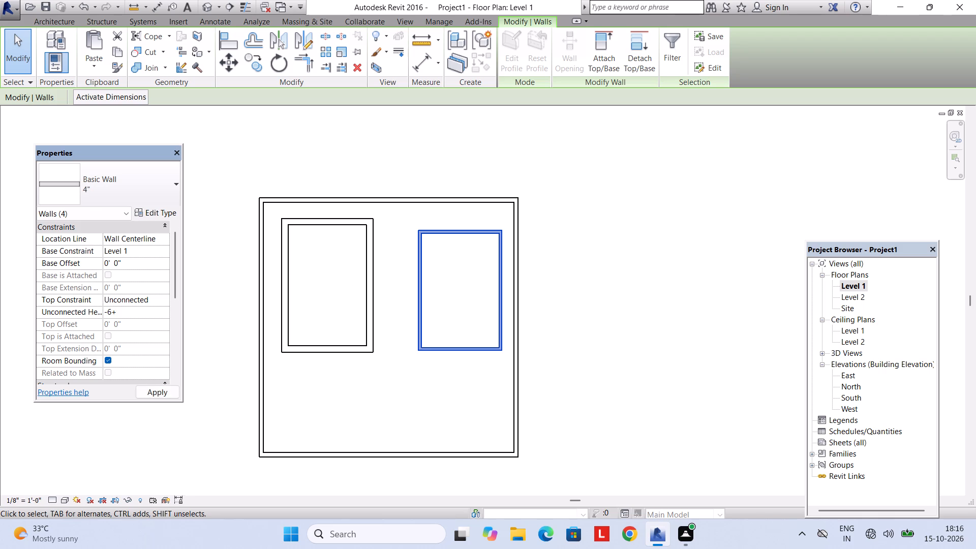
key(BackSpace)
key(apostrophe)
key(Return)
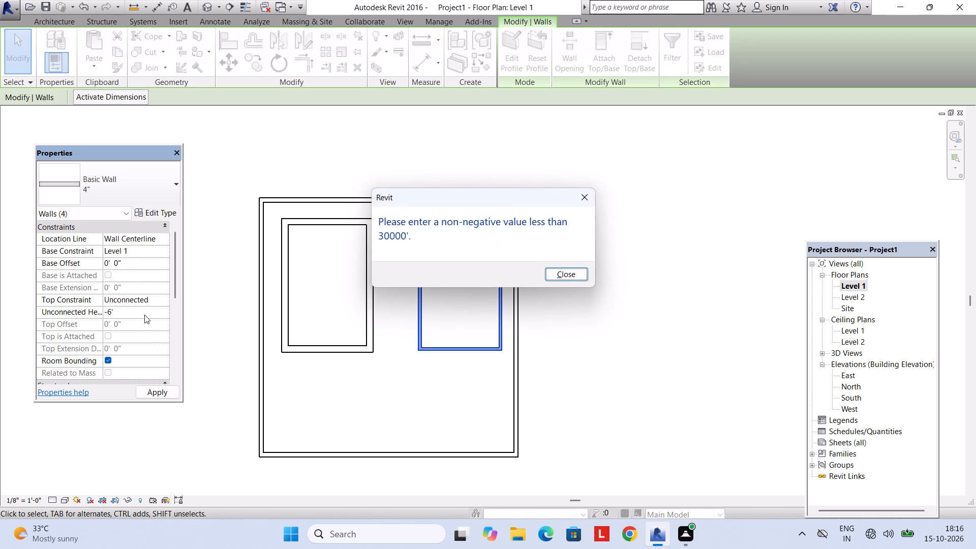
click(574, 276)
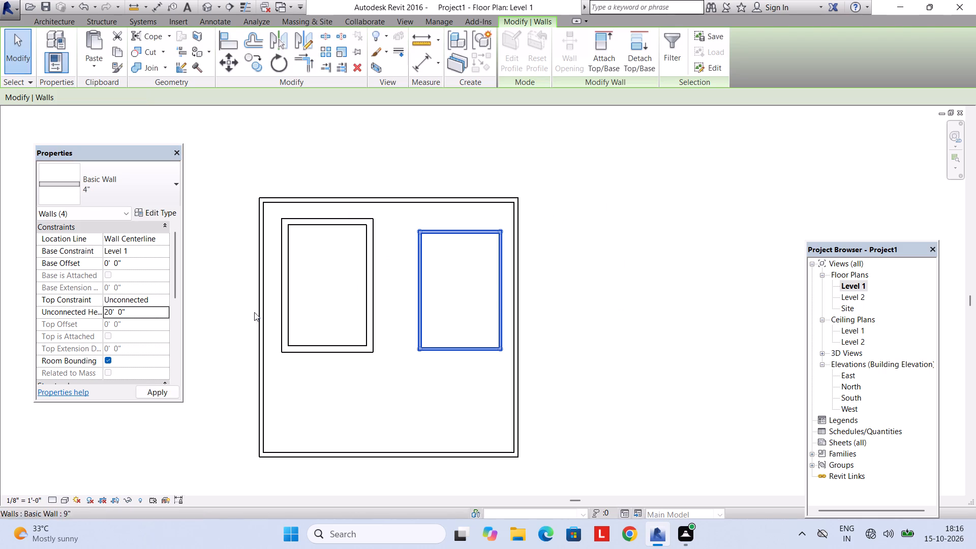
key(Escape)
Create a toposurface at 0' absolute elevation by placing boundary points in a loop around the walled plot.
scroll(515, 144, down, 1)
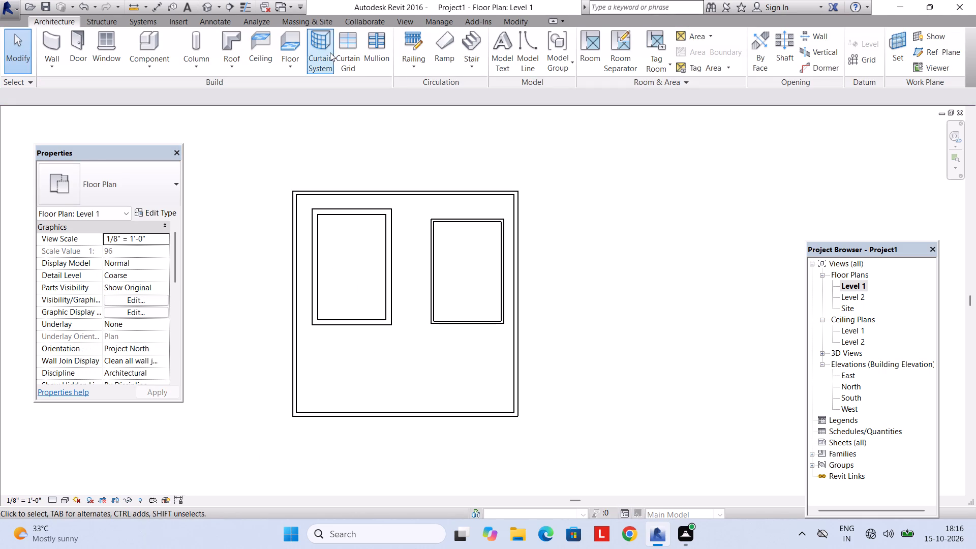
click(317, 20)
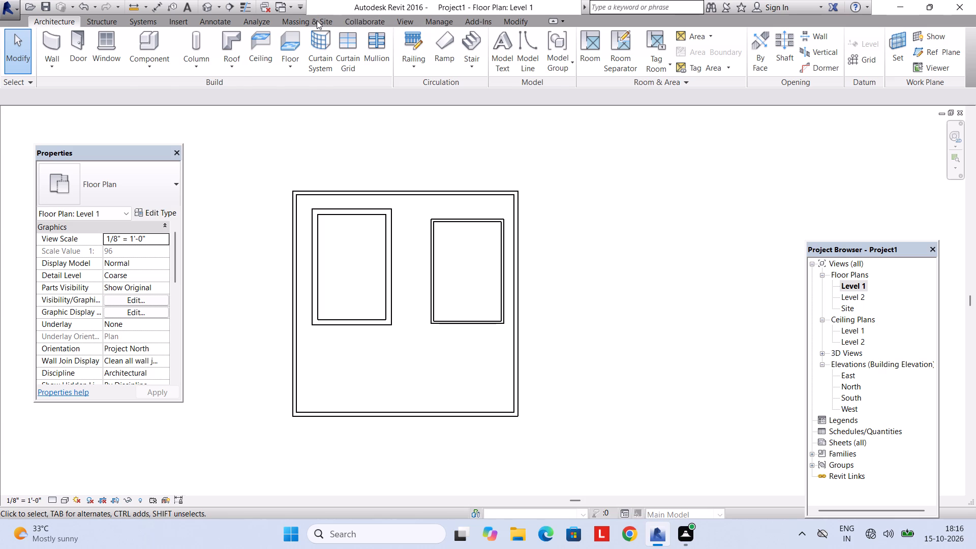
click(304, 46)
scroll(292, 166, down, 2)
middle_drag(295, 170, 319, 233)
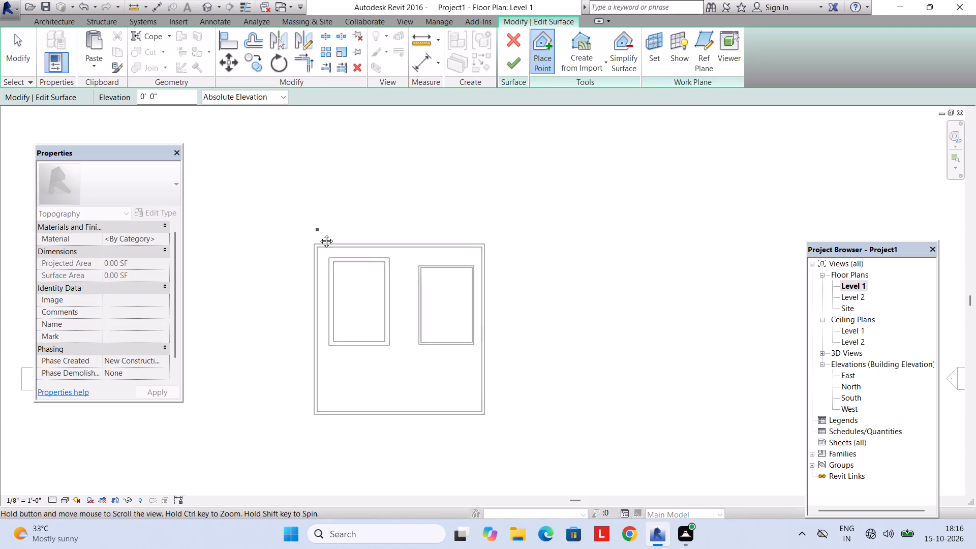
middle_drag(319, 233, 322, 248)
middle_drag(311, 232, 324, 200)
drag(298, 167, 303, 168)
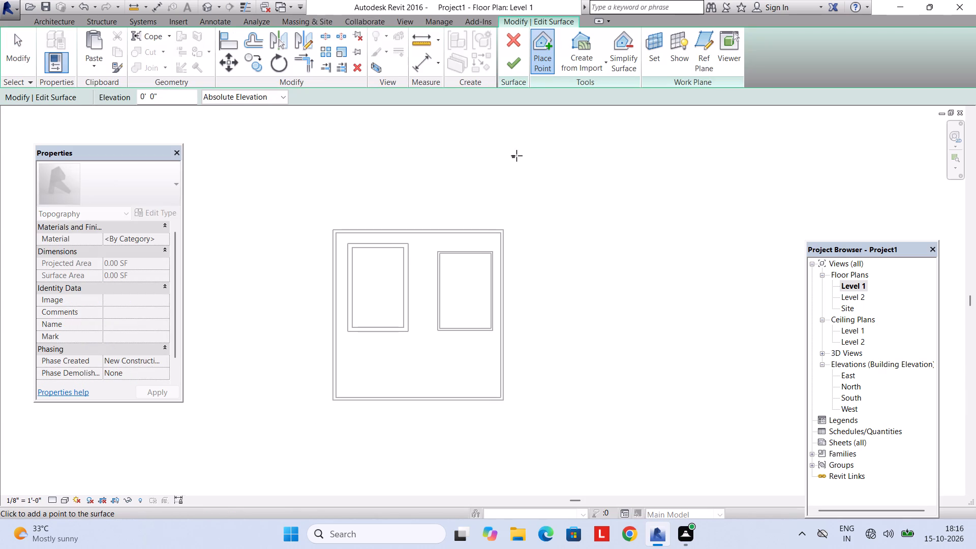
click(516, 155)
drag(625, 268, 626, 282)
drag(614, 446, 613, 458)
scroll(613, 433, down, 1)
middle_drag(613, 433, 665, 336)
click(647, 422)
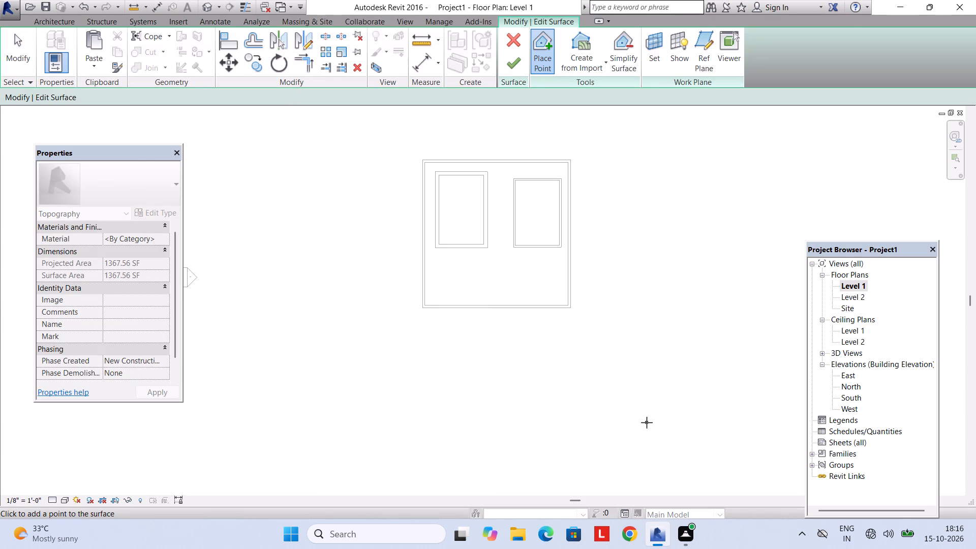
drag(549, 461, 521, 457)
drag(370, 374, 359, 357)
drag(298, 230, 307, 215)
click(347, 138)
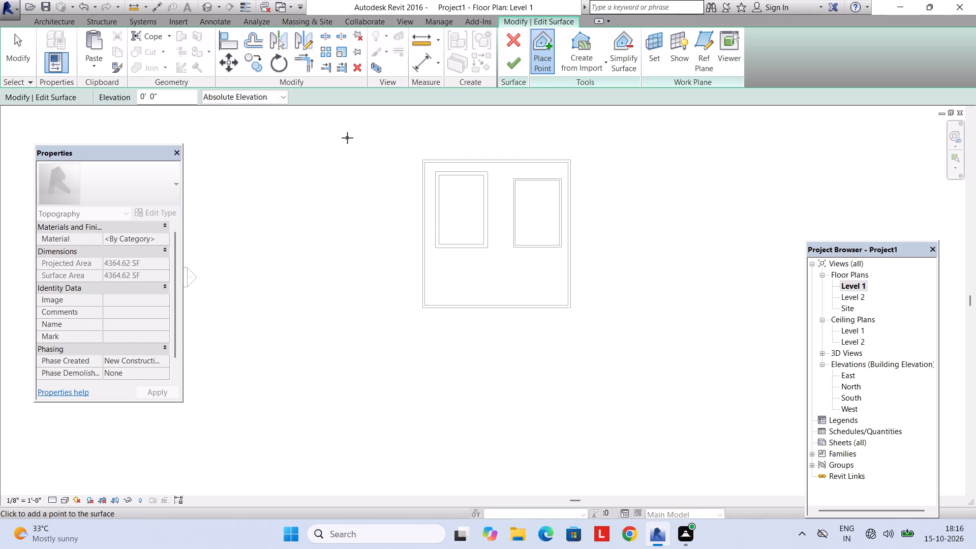
click(511, 68)
key(Escape)
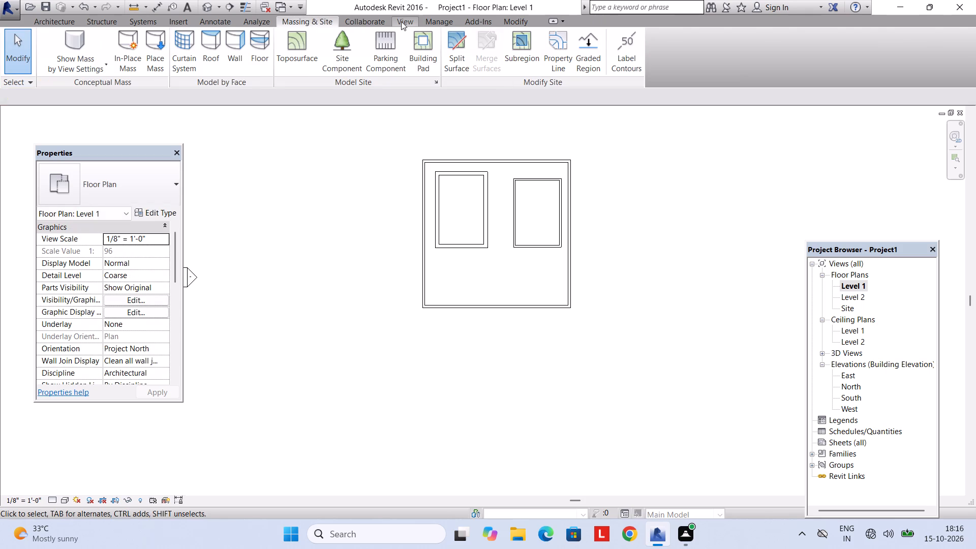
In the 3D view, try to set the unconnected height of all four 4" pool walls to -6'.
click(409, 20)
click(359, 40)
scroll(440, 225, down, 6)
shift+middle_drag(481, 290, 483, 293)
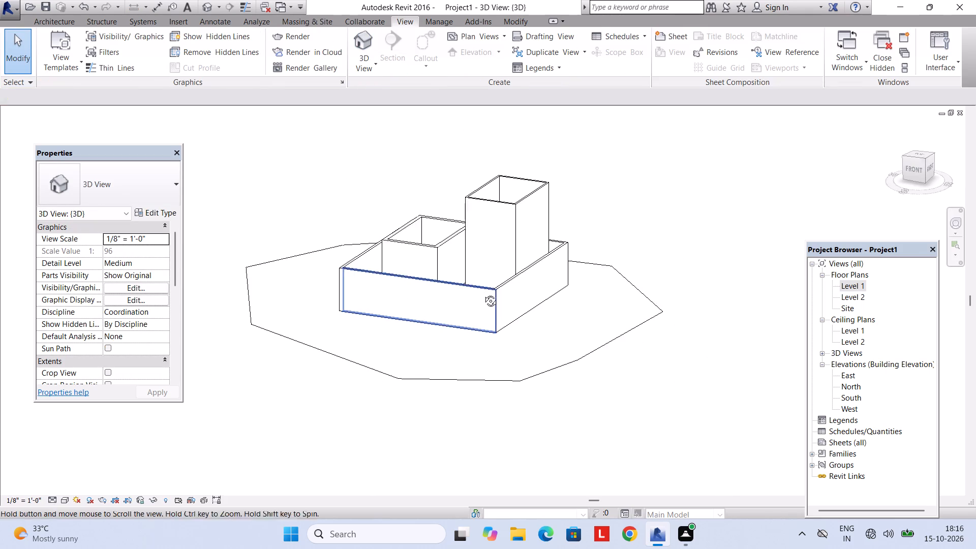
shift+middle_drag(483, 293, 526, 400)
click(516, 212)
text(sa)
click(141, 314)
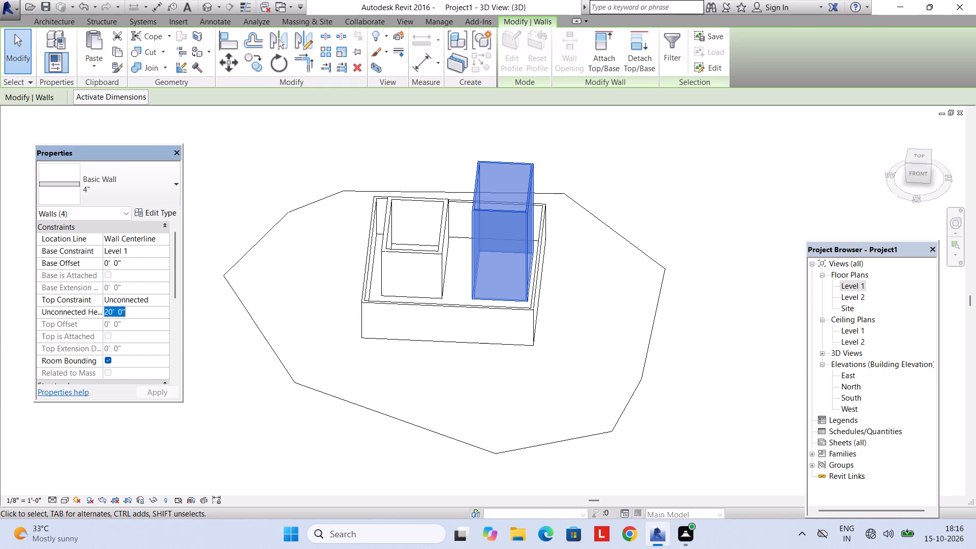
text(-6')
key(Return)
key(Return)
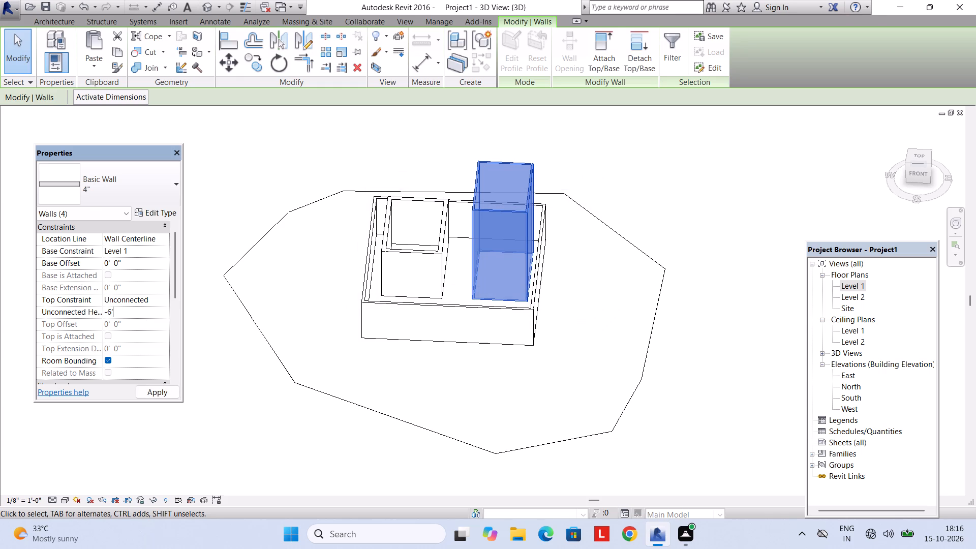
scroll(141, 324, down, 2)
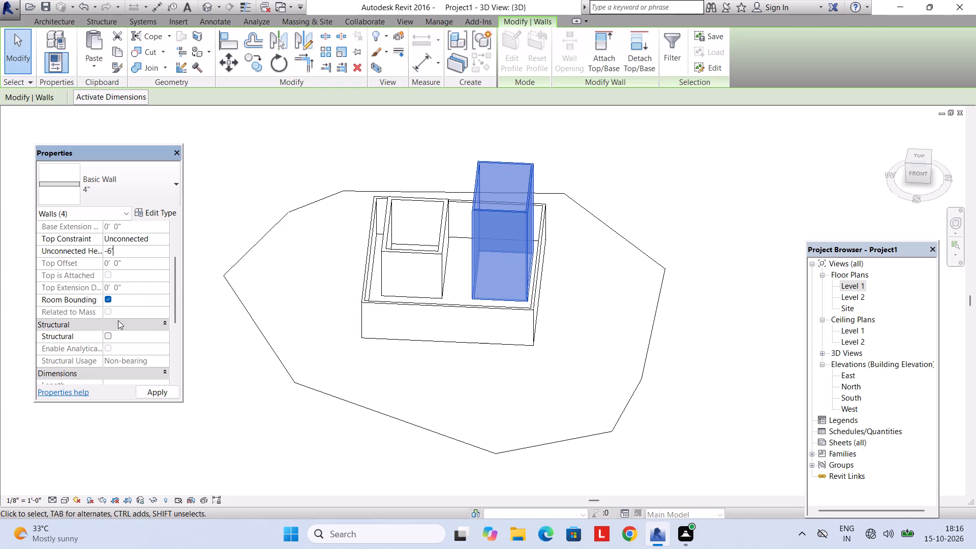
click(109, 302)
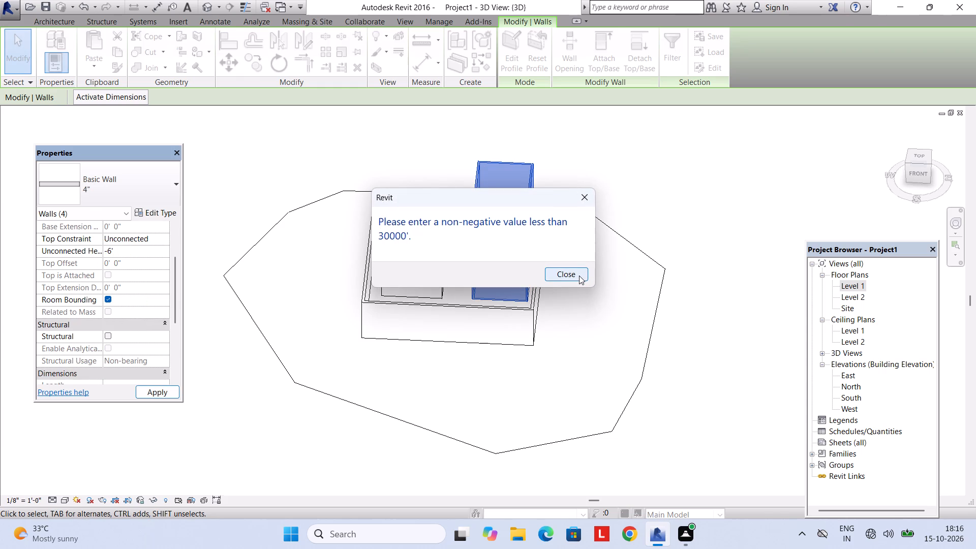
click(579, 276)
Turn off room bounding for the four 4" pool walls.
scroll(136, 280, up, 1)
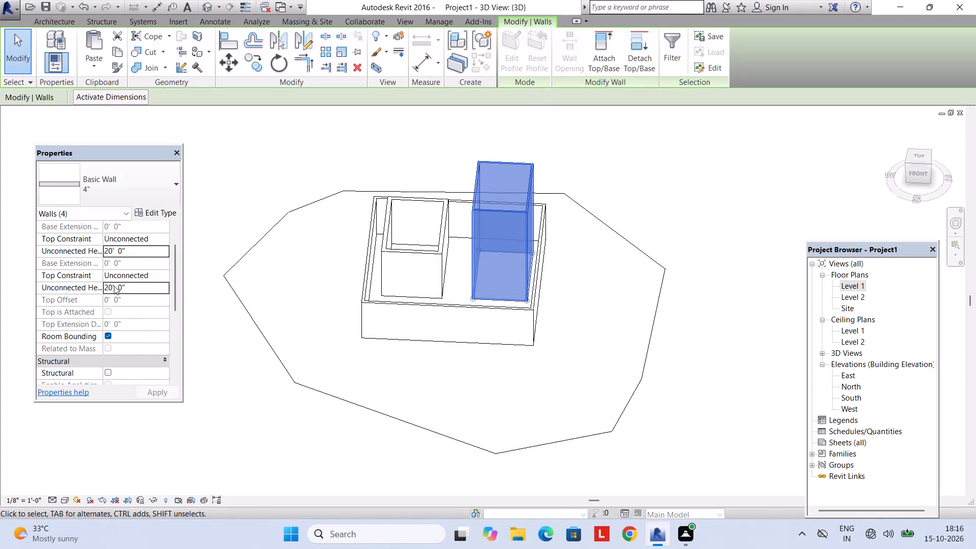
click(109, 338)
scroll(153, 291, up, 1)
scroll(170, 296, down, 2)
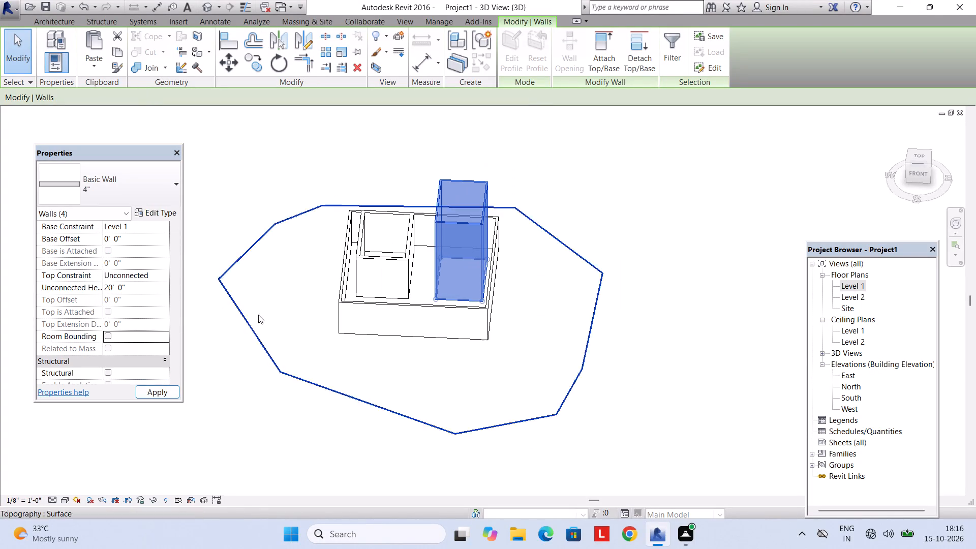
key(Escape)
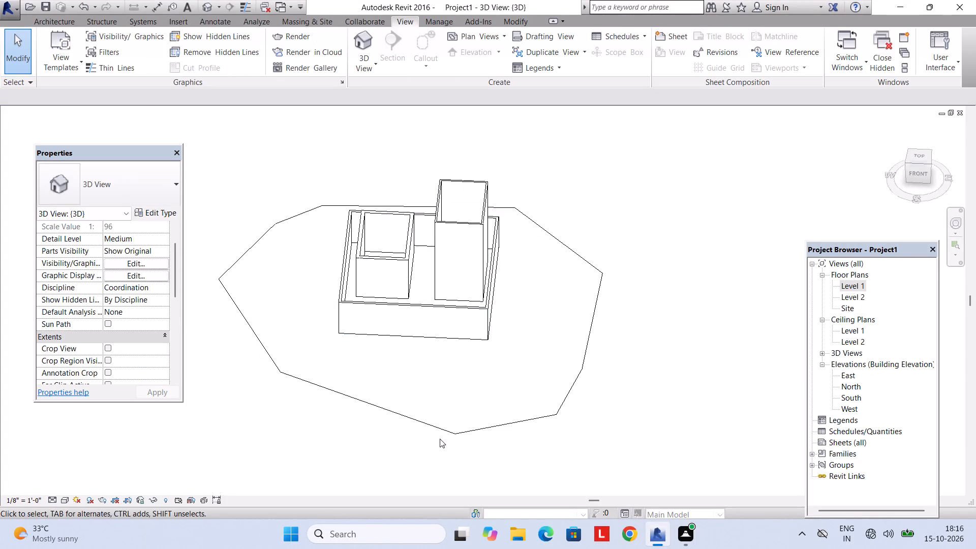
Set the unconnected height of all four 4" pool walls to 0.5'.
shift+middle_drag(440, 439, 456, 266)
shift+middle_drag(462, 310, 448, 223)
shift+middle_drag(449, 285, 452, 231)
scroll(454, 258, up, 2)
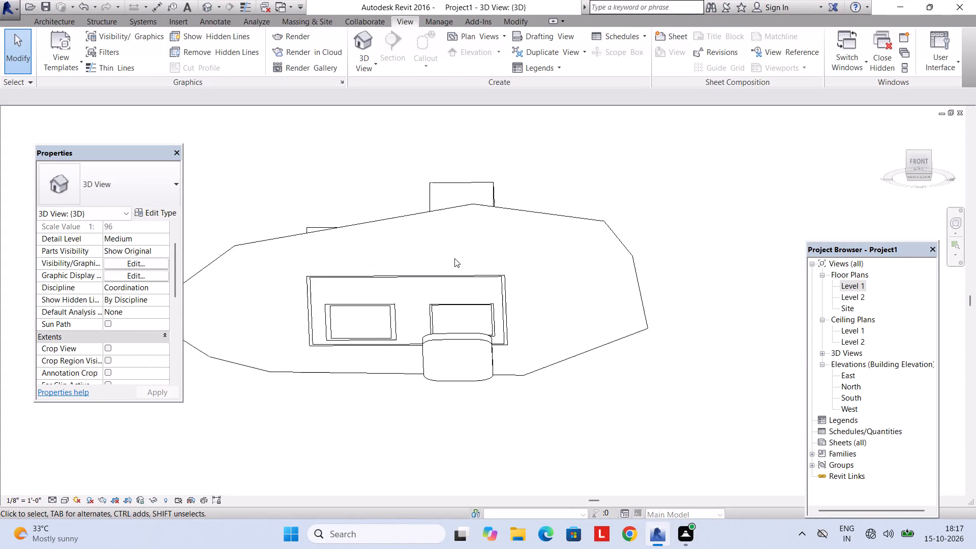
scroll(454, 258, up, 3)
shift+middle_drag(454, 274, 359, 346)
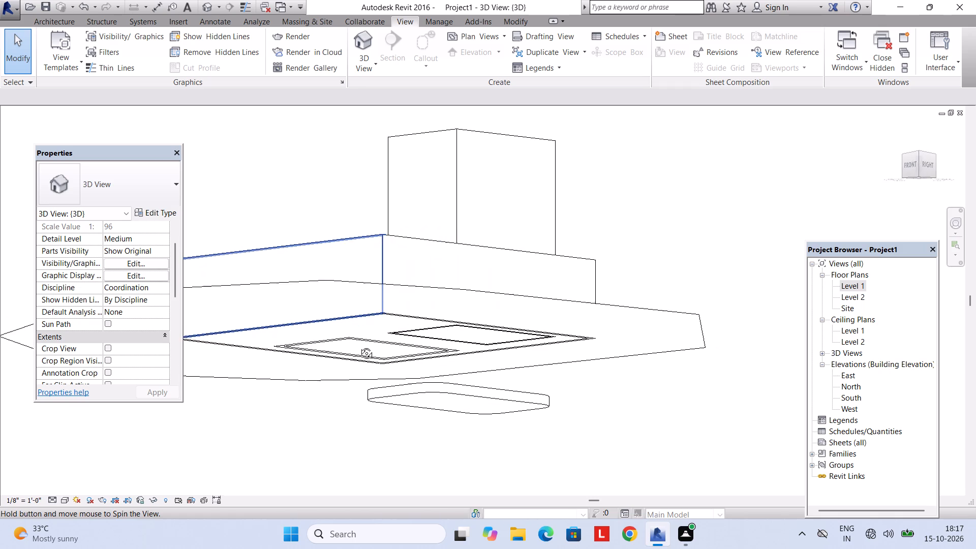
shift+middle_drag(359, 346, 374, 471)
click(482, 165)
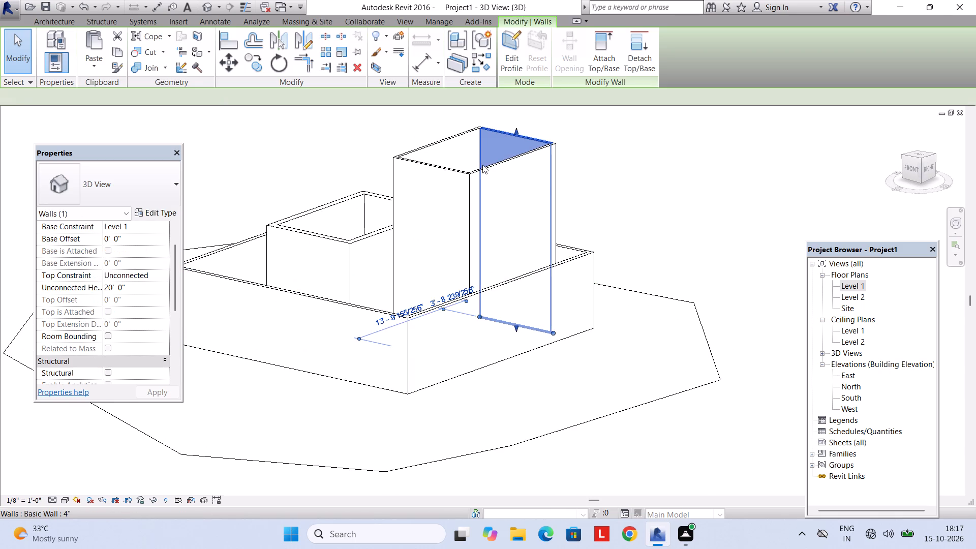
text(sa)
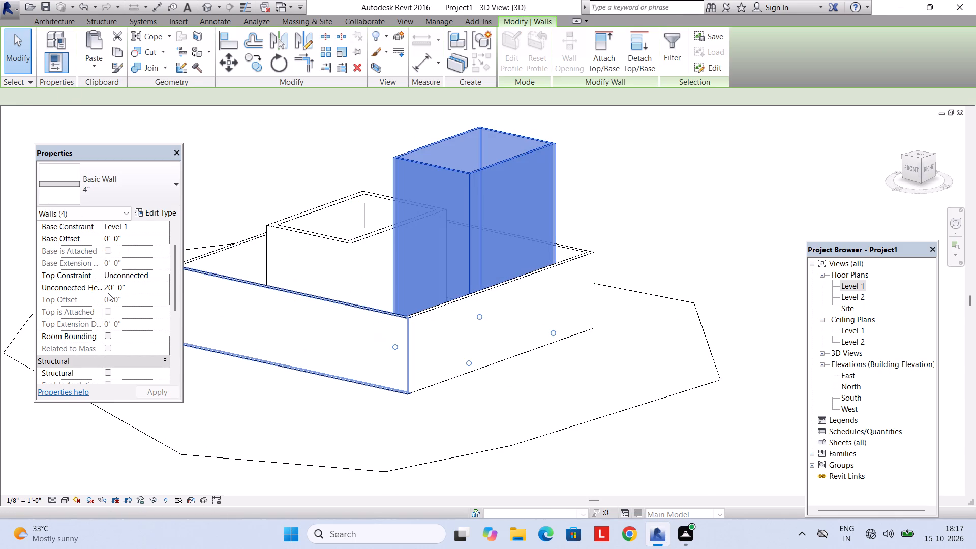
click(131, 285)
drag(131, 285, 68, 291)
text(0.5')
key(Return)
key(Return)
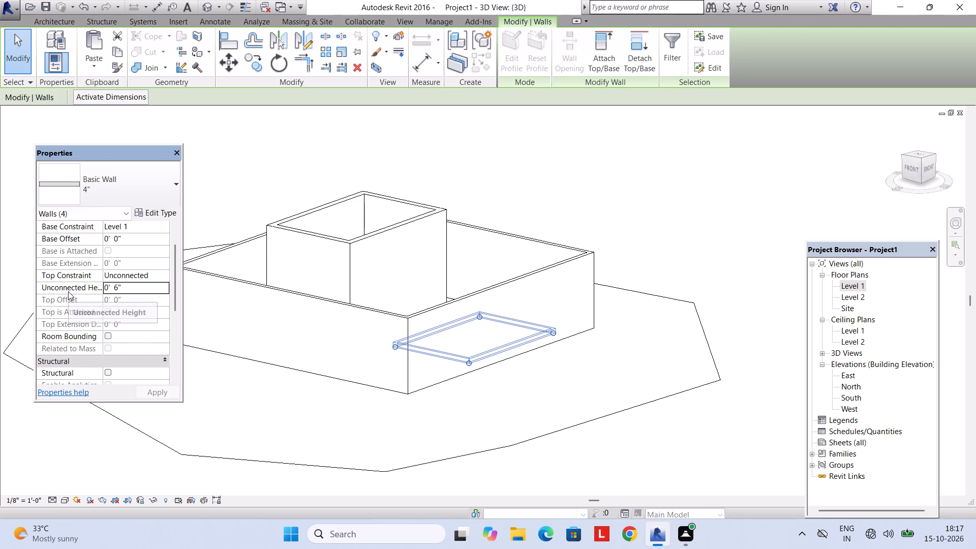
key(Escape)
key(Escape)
Delete the four 4" pool walls beside the room in the Level 1 floor plan.
scroll(357, 346, down, 3)
shift+middle_drag(358, 347, 404, 428)
shift+middle_drag(393, 364, 421, 430)
scroll(414, 343, up, 5)
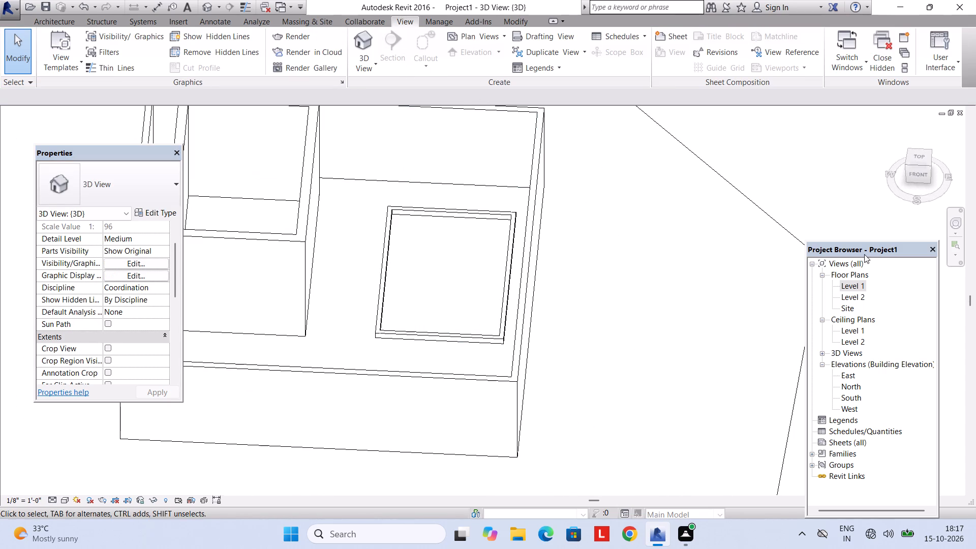
double_click(858, 287)
scroll(484, 238, down, 1)
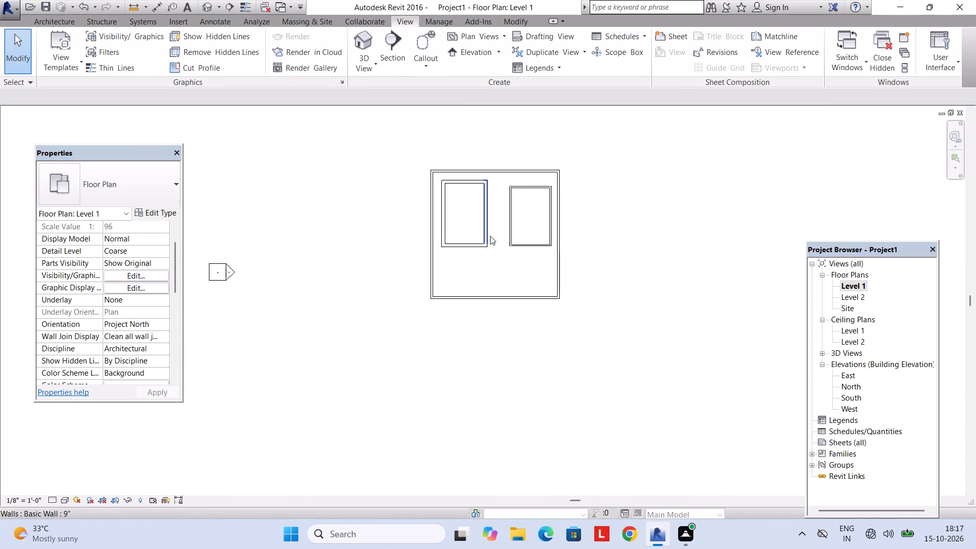
scroll(501, 232, up, 2)
middle_drag(503, 231, 468, 271)
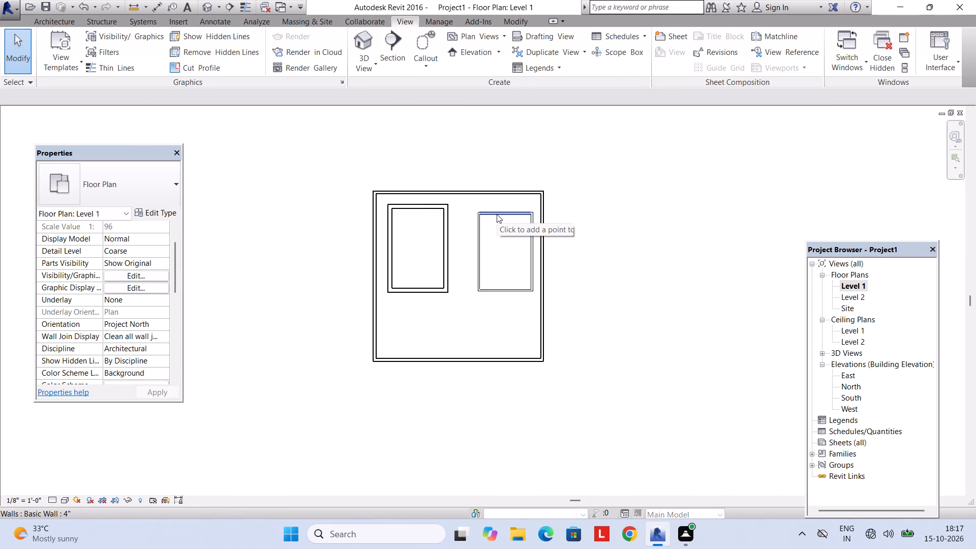
click(497, 214)
key(Delete)
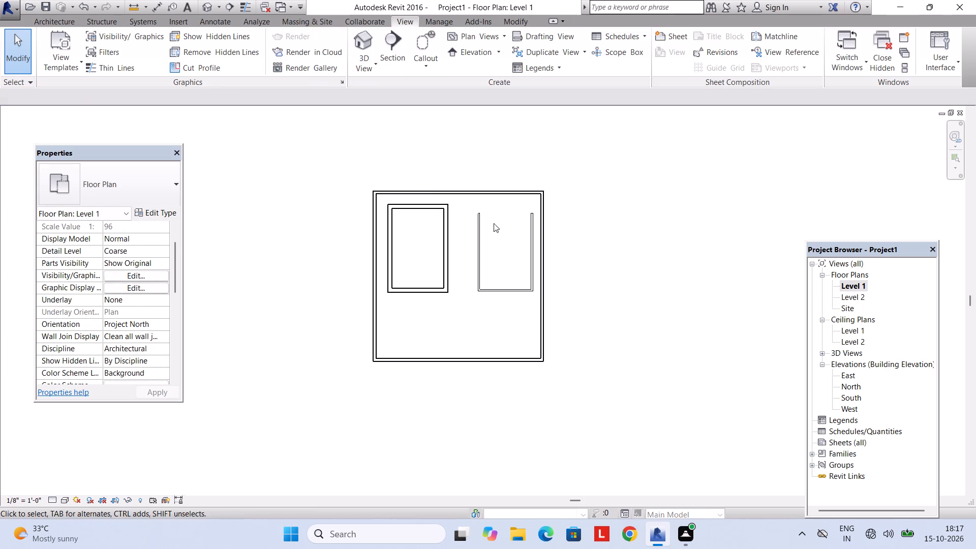
click(482, 241)
key(Delete)
click(530, 241)
key(Delete)
click(506, 292)
key(Delete)
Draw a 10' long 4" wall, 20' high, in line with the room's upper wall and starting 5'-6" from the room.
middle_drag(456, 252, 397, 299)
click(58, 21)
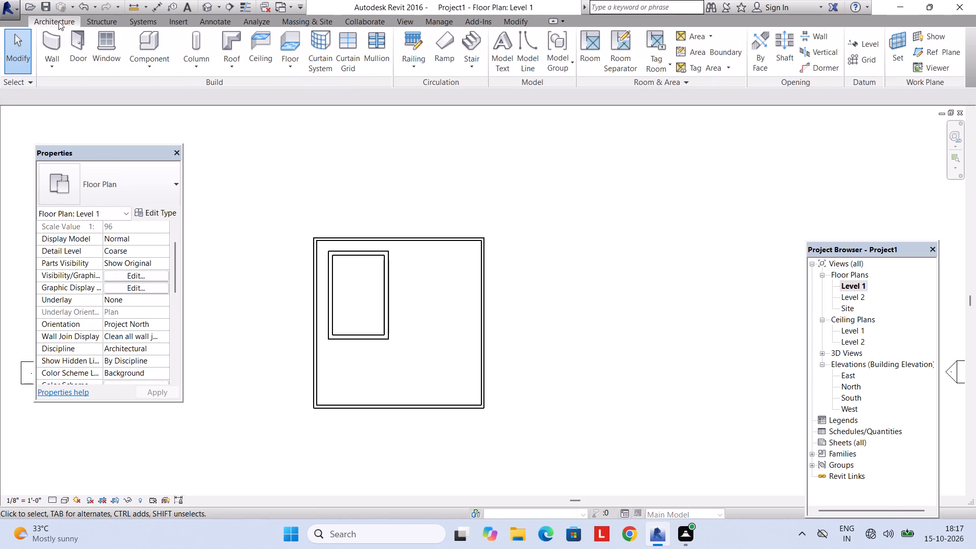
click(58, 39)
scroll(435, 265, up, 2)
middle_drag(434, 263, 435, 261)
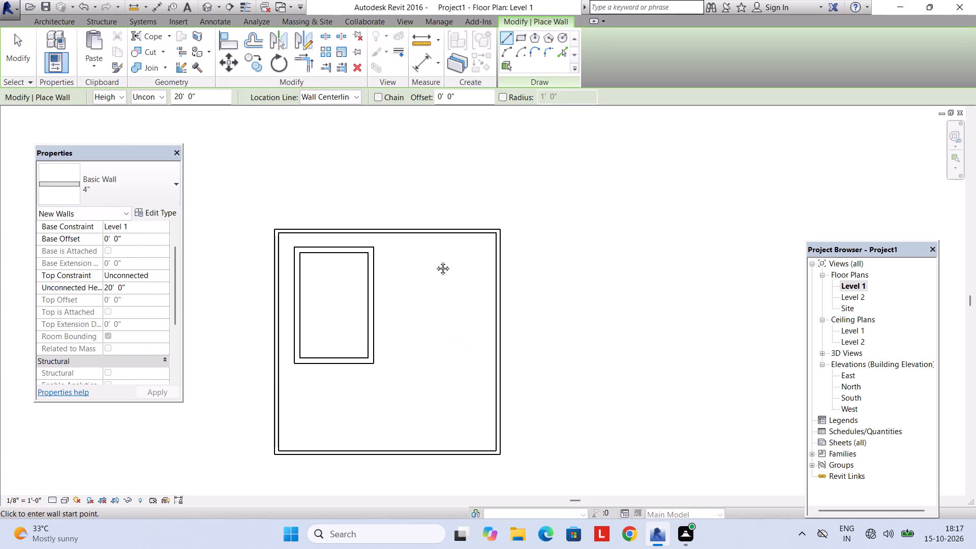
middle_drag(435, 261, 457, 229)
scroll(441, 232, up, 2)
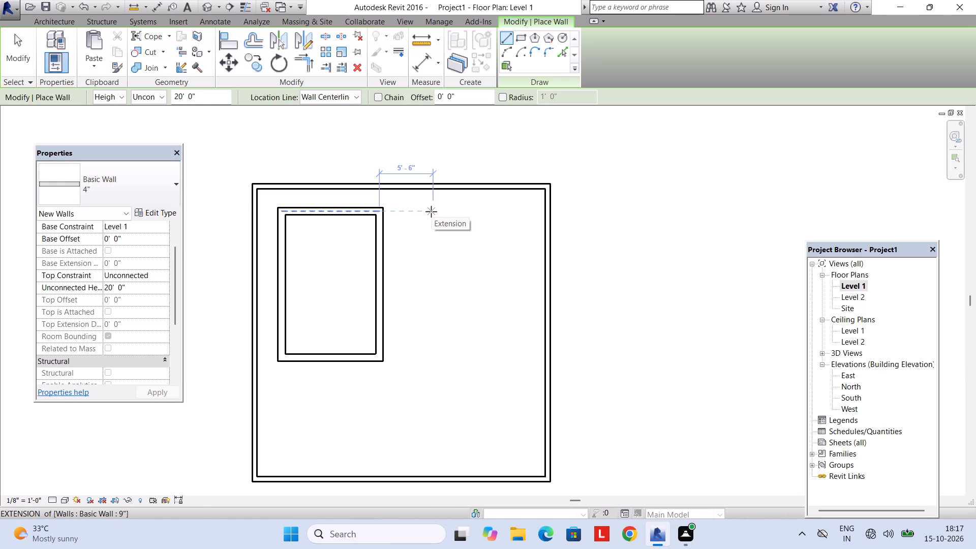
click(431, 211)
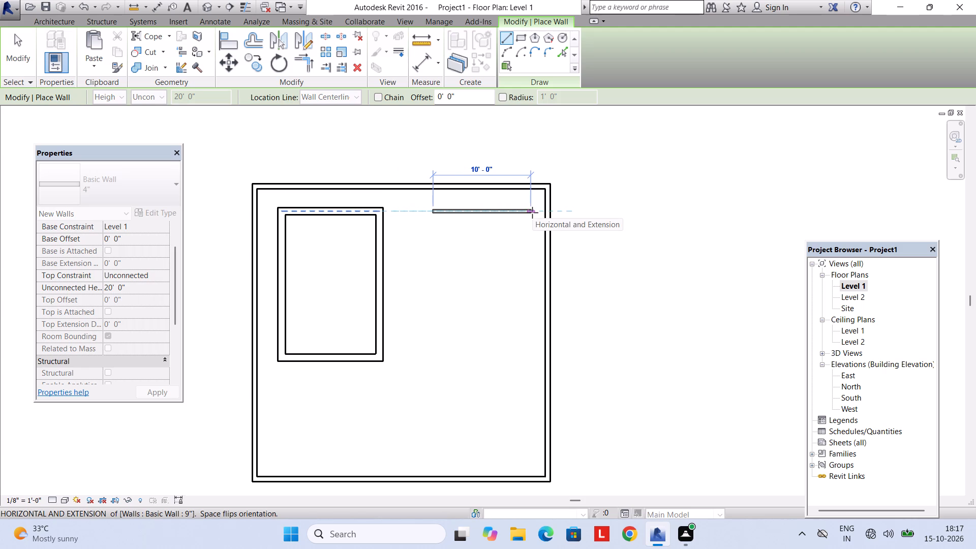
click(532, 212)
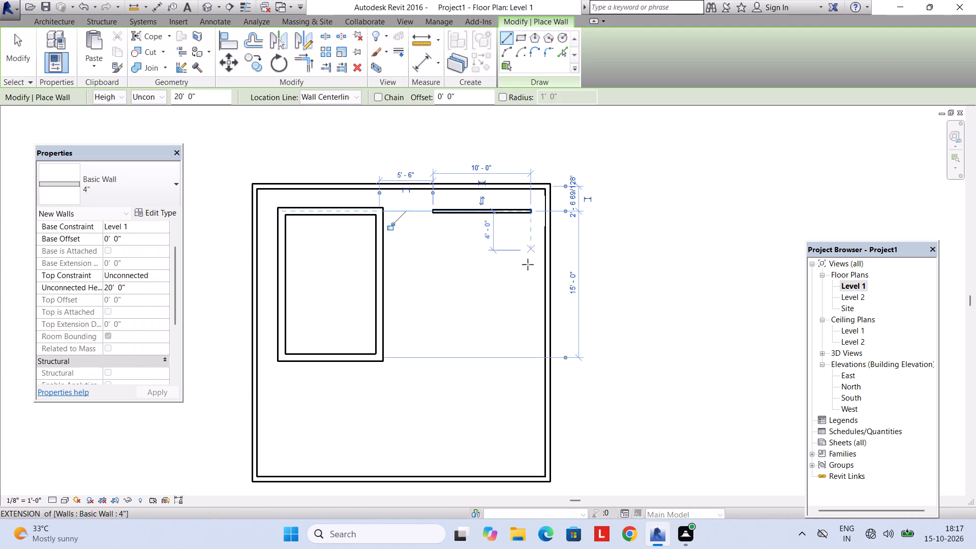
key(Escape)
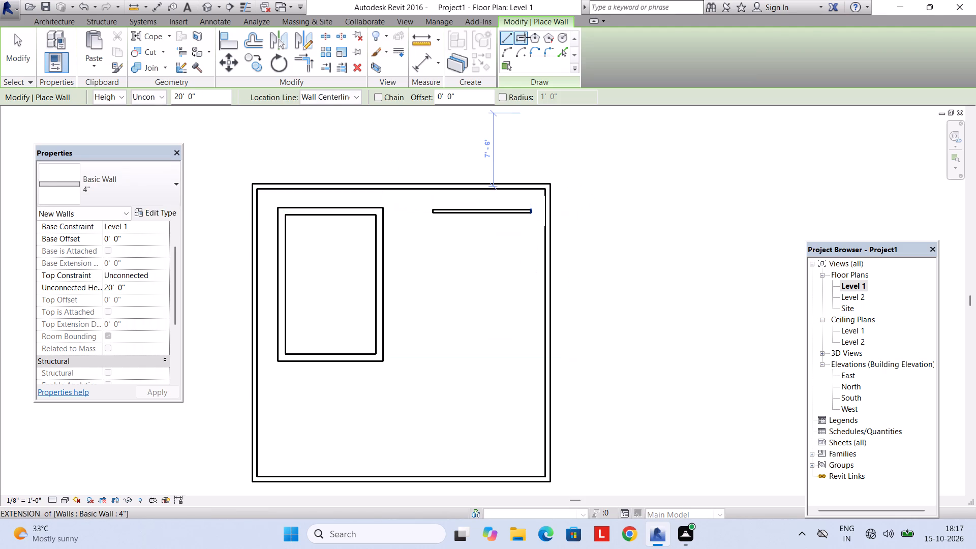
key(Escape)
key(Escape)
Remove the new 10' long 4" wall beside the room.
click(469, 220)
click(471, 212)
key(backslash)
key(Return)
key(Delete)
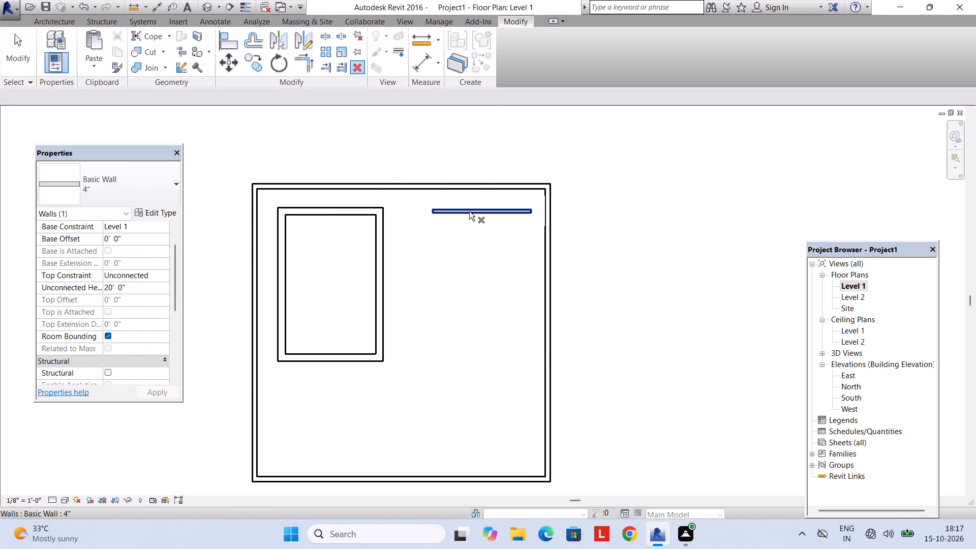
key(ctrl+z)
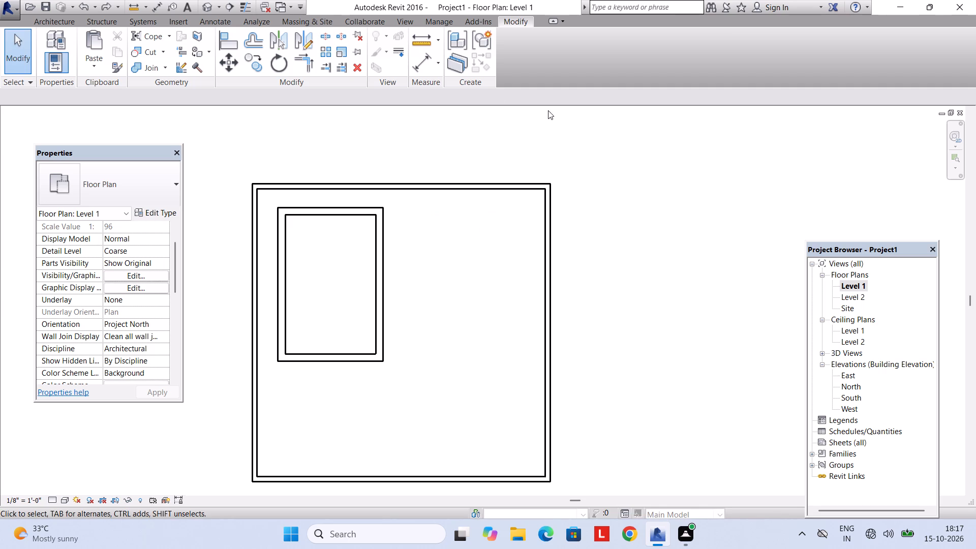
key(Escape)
Draw a rectangle of 4" walls, 20' high and about 10'-6" by 17'-6", beside the room and aligned with its upper wall.
click(54, 22)
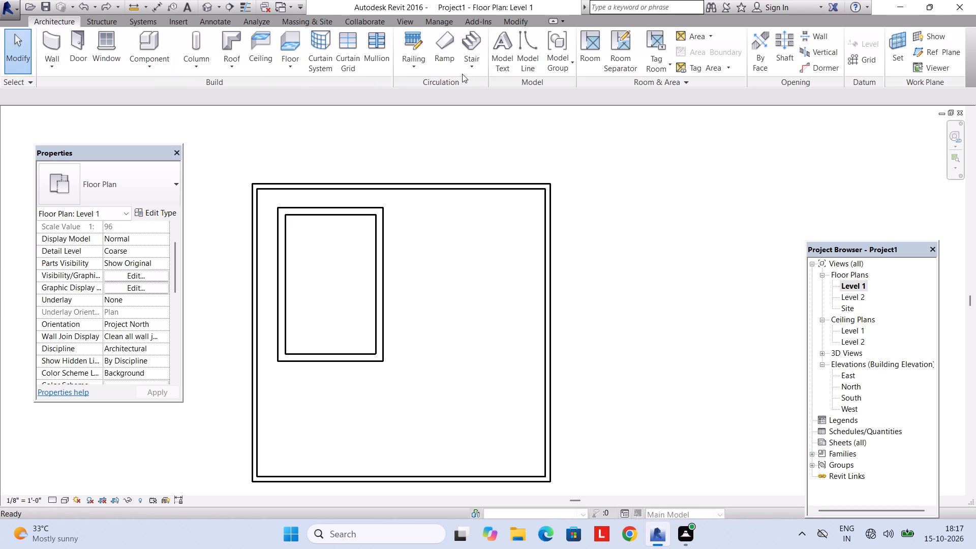
click(53, 38)
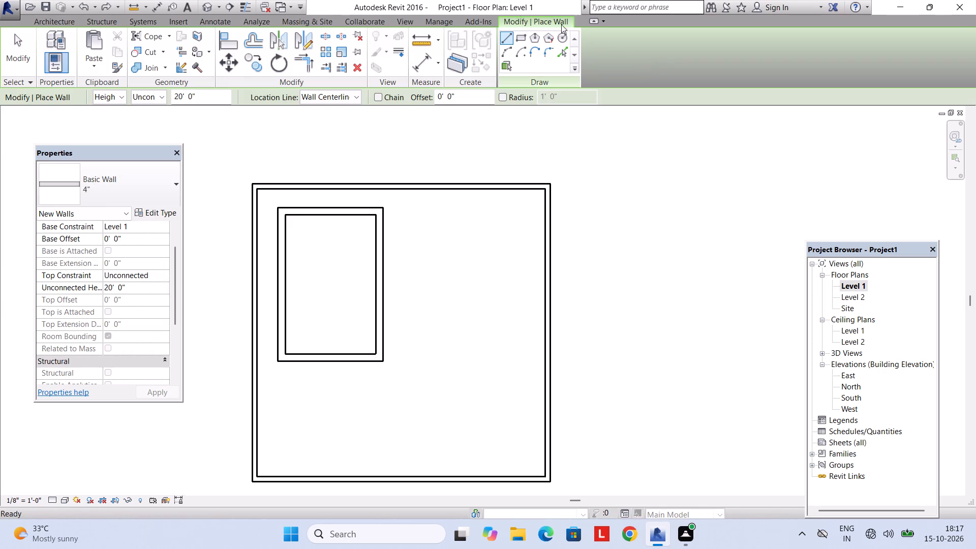
click(526, 37)
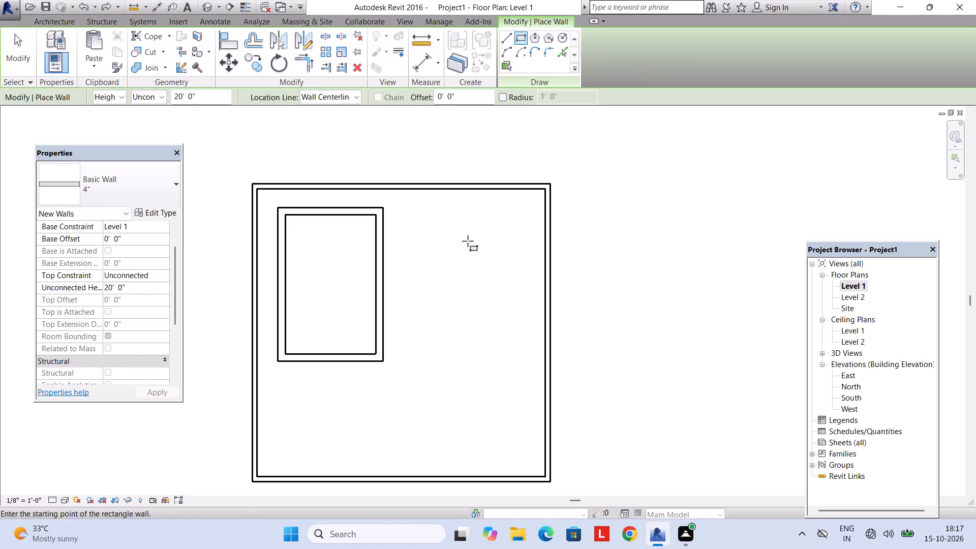
click(442, 208)
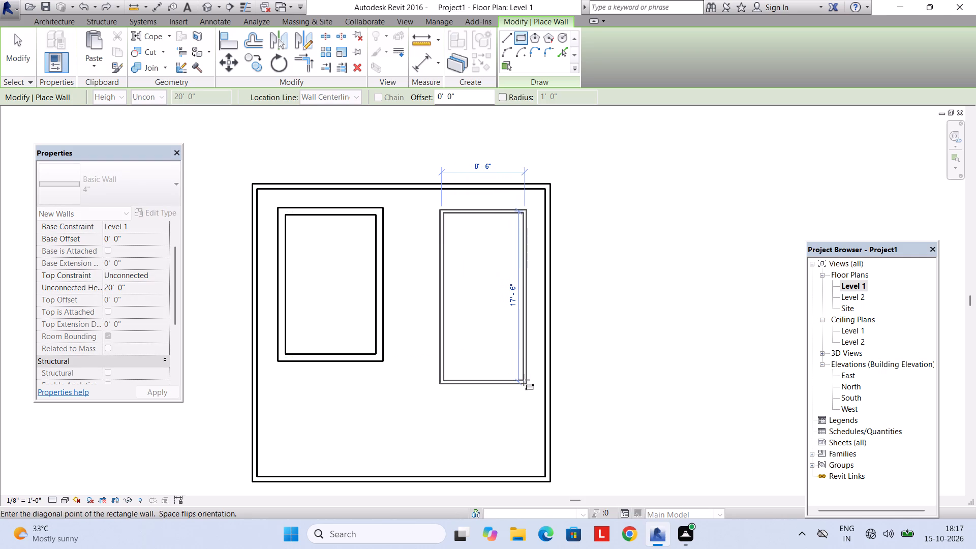
key(Escape)
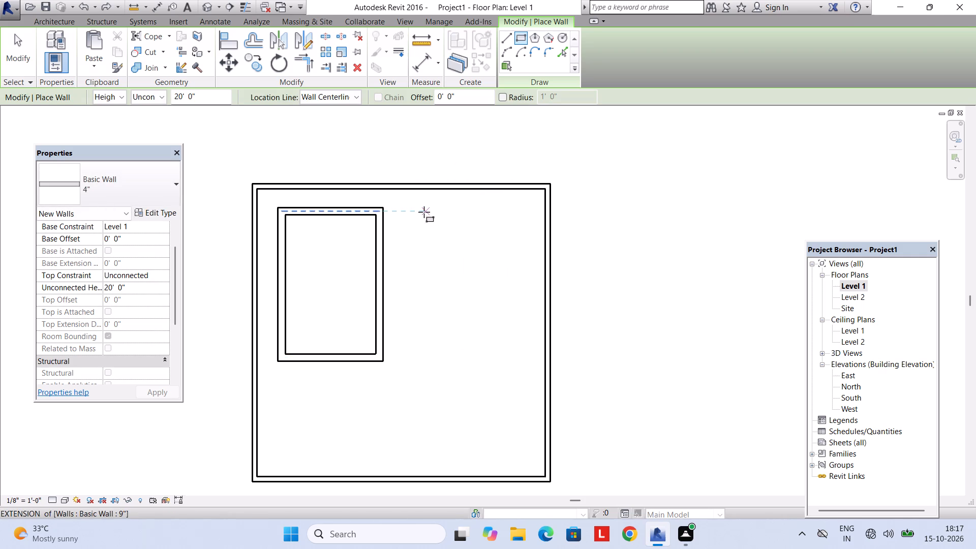
click(424, 212)
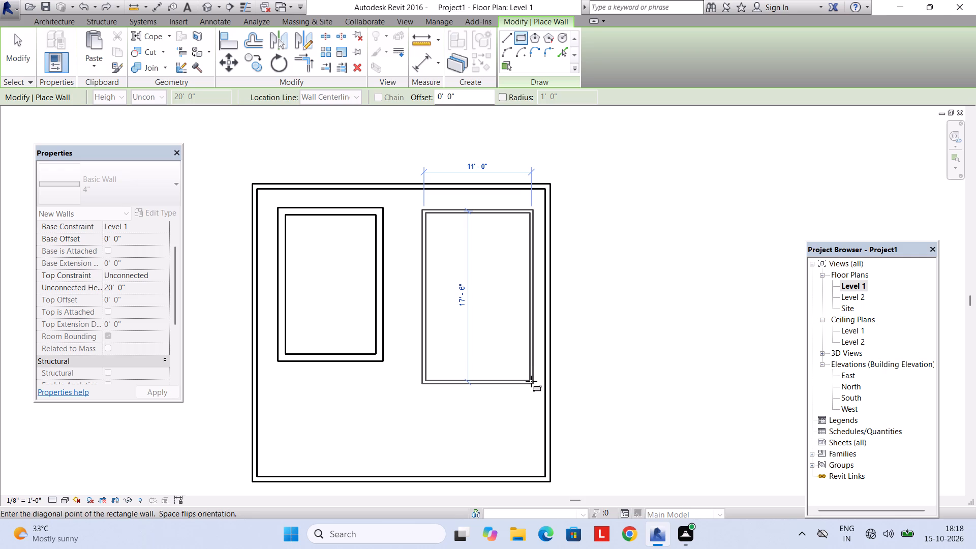
click(529, 381)
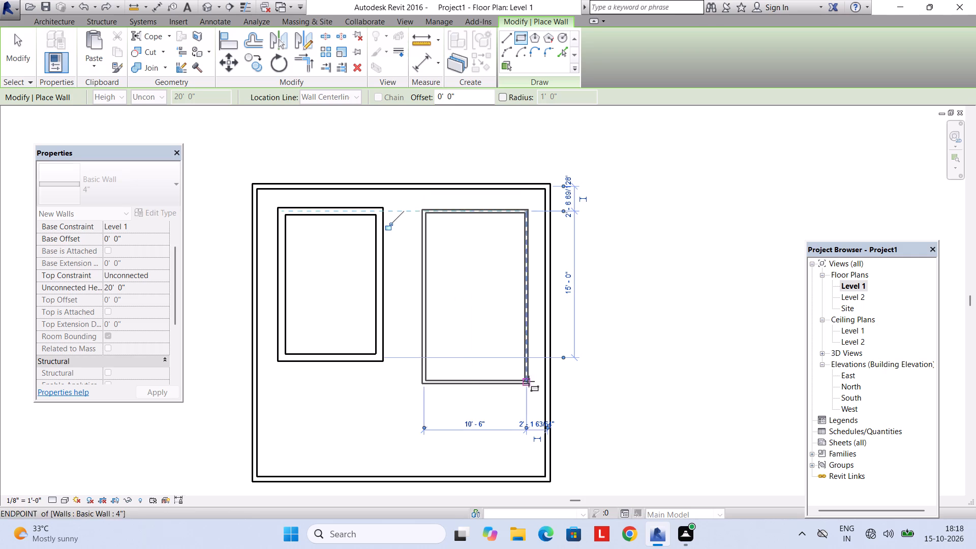
Fillet the two upper corners of the new 4" wall rectangle with arcs of about 1'-7" radius.
click(542, 53)
scroll(450, 234, up, 2)
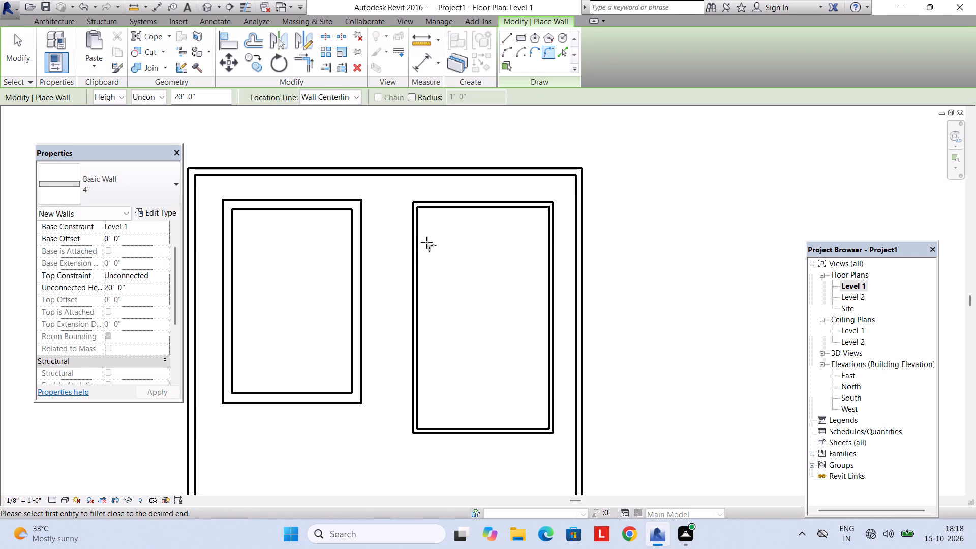
click(412, 247)
click(433, 206)
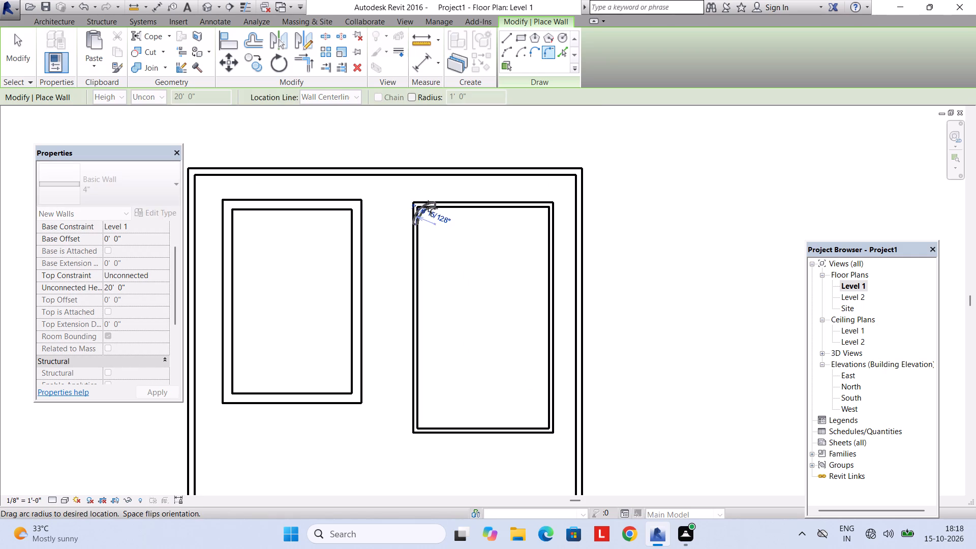
scroll(428, 207, up, 5)
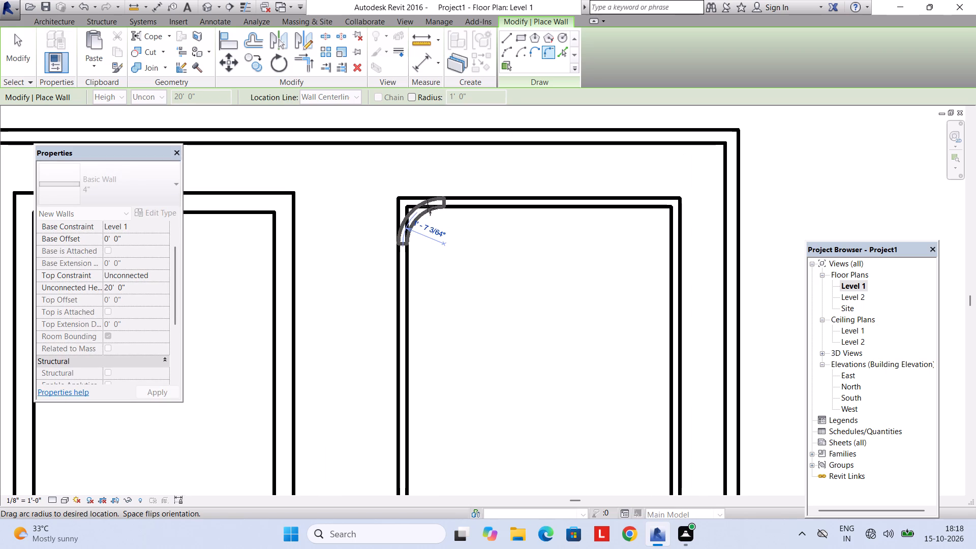
click(428, 206)
click(649, 208)
click(669, 234)
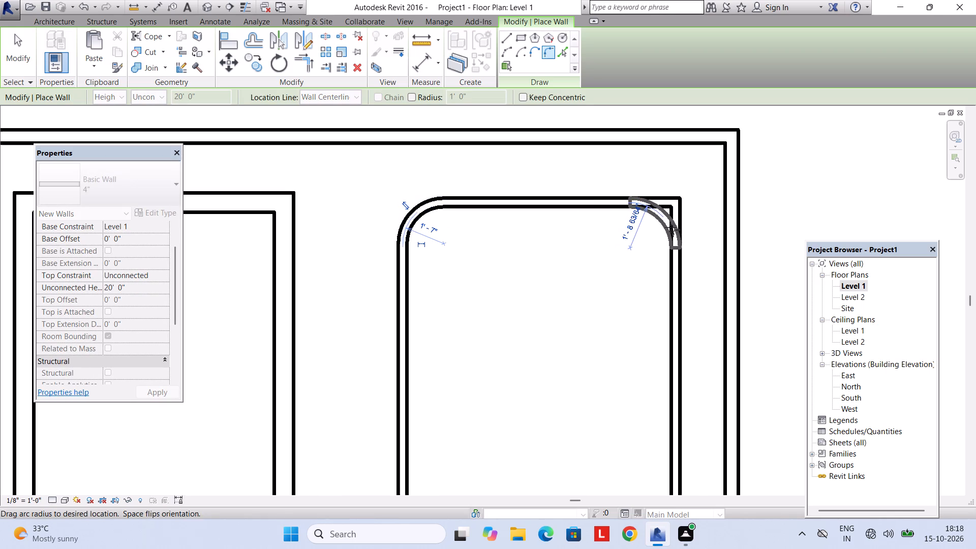
click(672, 226)
Fillet the two lower corners of the 4" wall rectangle with arcs of about 1'-8" radius.
scroll(630, 262, down, 2)
middle_drag(620, 288, 614, 156)
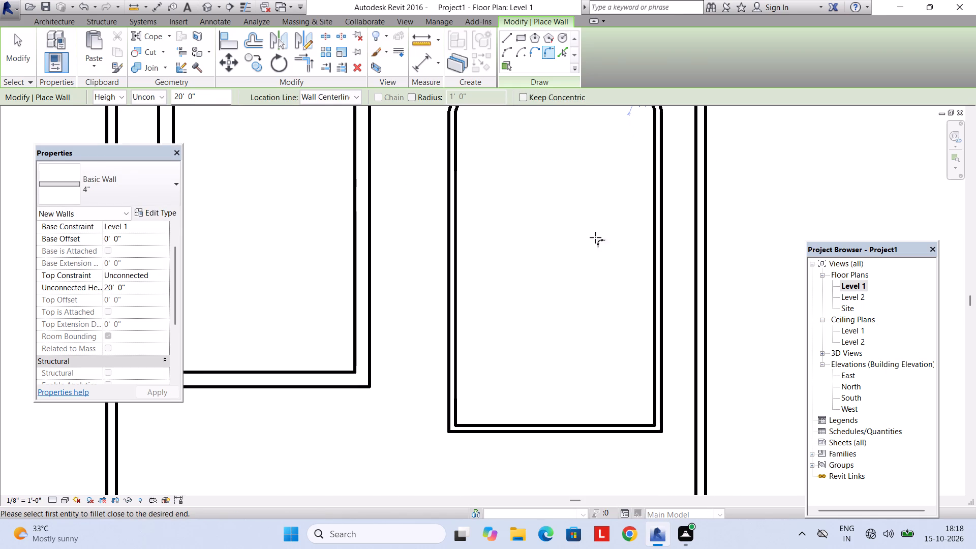
scroll(594, 247, down, 1)
click(478, 373)
click(487, 403)
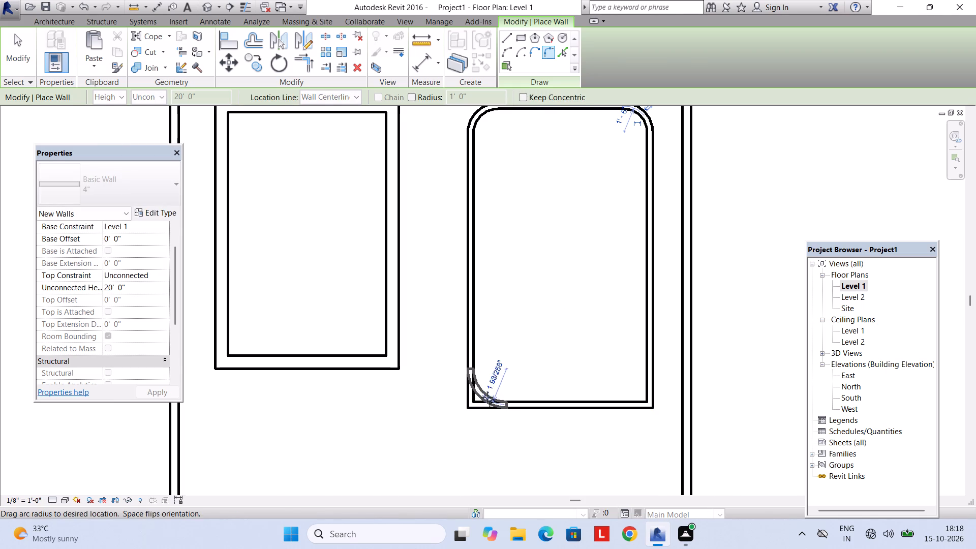
scroll(484, 397, up, 5)
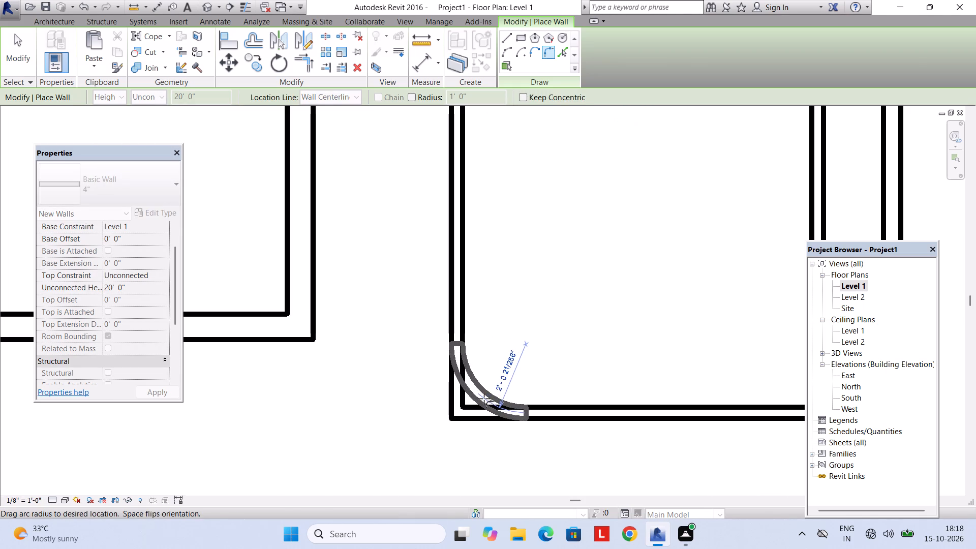
click(484, 404)
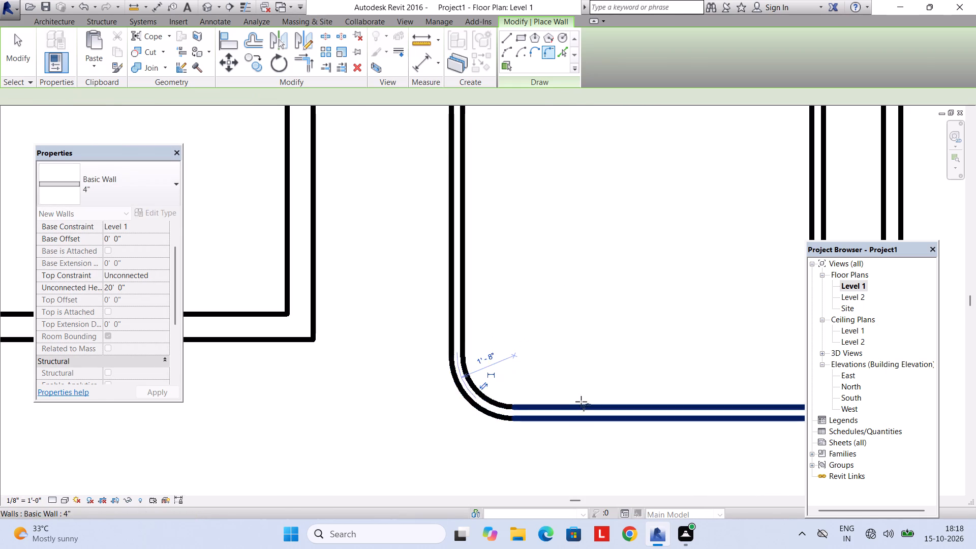
scroll(588, 398, down, 3)
middle_drag(625, 382, 552, 381)
drag(632, 401, 632, 395)
click(661, 375)
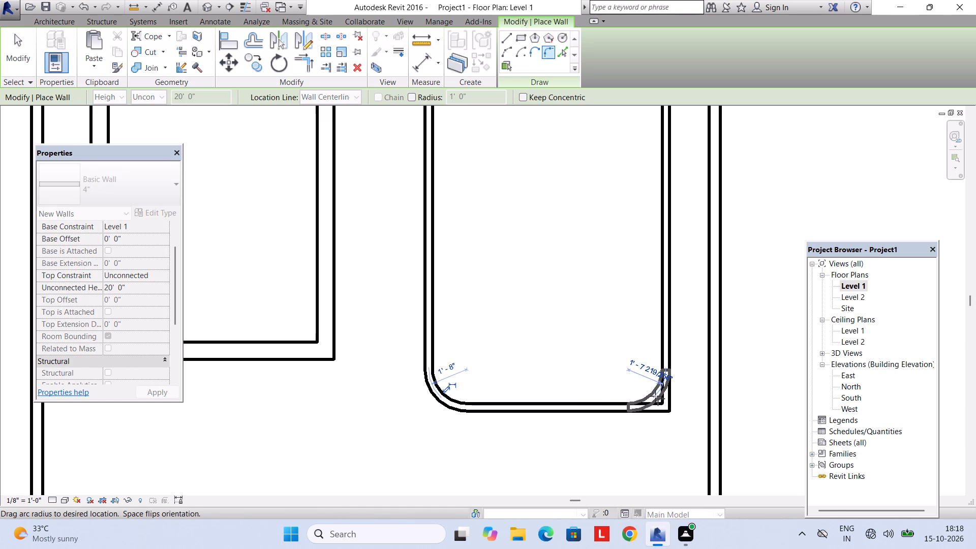
click(655, 396)
scroll(546, 335, down, 5)
middle_drag(548, 307, 543, 372)
scroll(548, 307, down, 1)
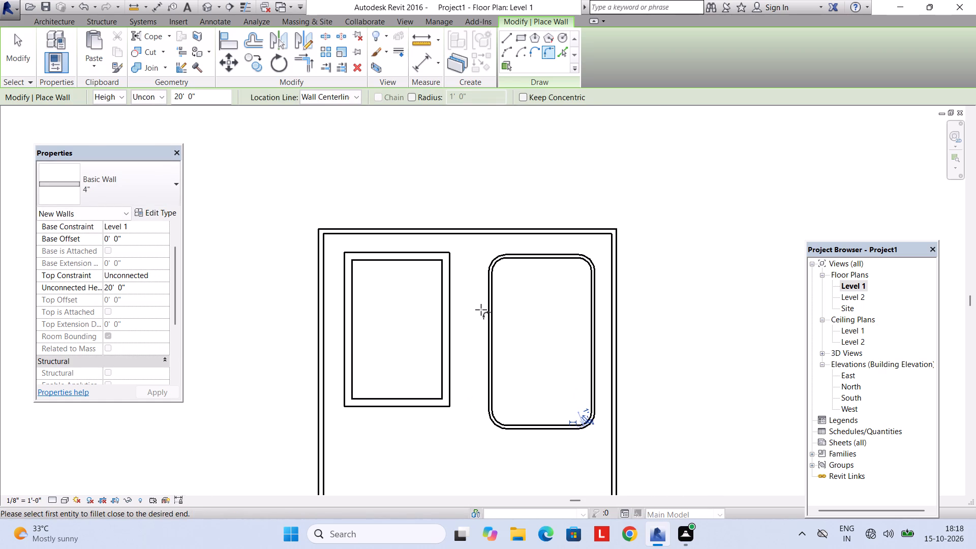
key(Escape)
key(Escape)
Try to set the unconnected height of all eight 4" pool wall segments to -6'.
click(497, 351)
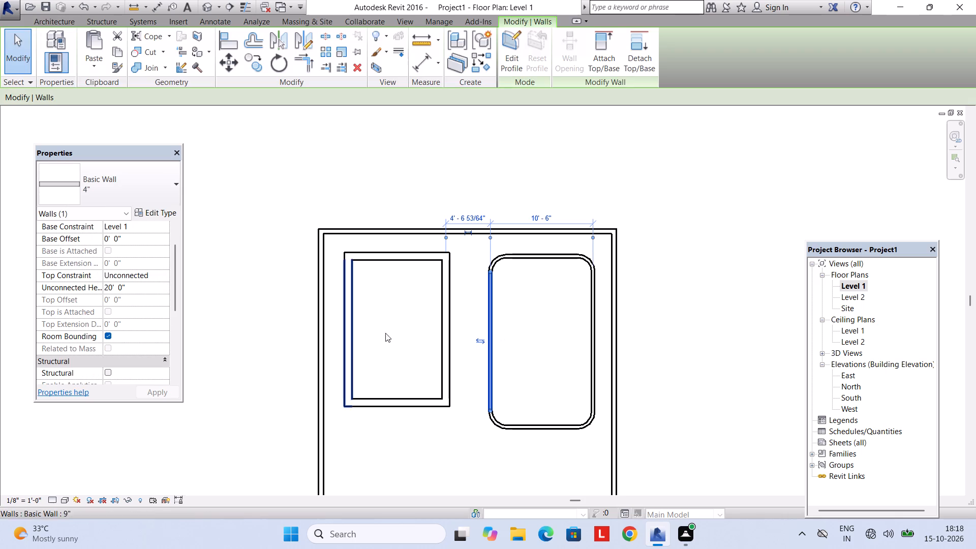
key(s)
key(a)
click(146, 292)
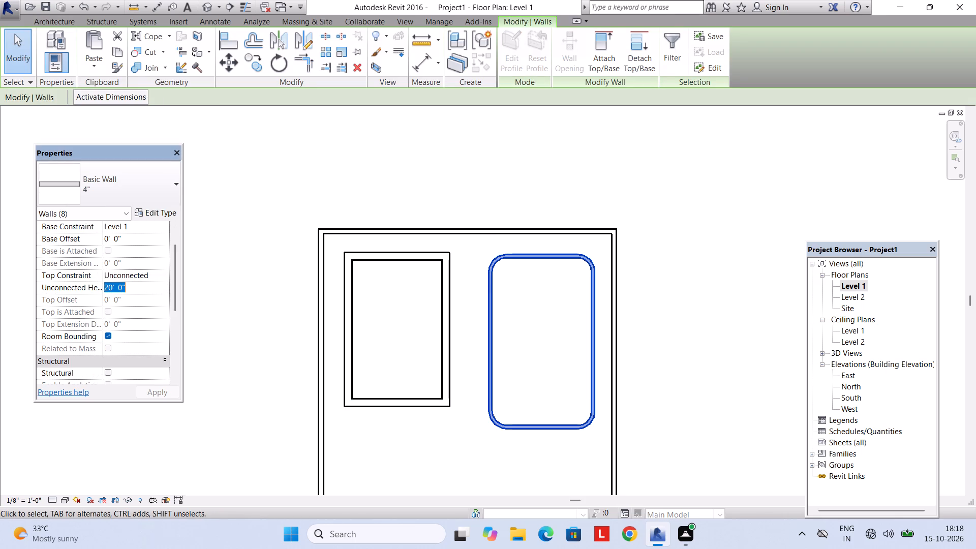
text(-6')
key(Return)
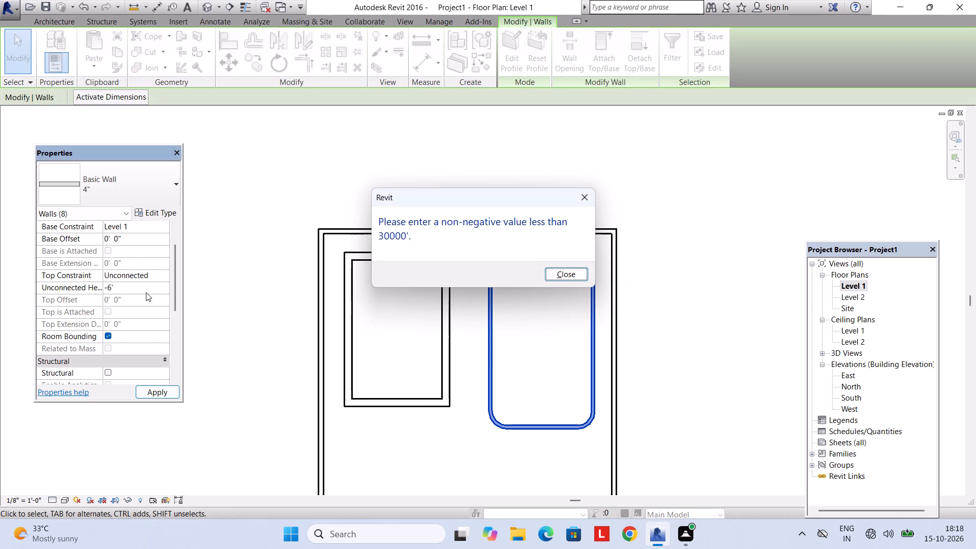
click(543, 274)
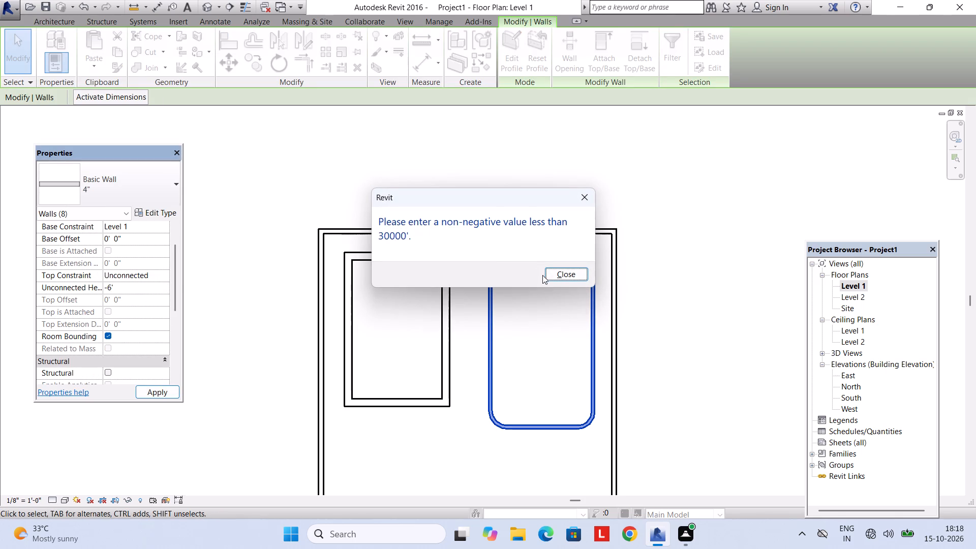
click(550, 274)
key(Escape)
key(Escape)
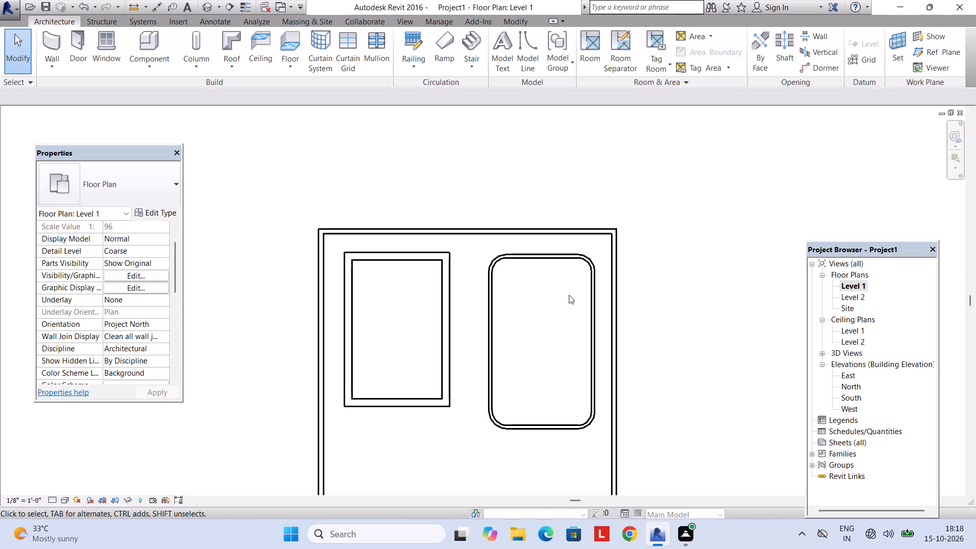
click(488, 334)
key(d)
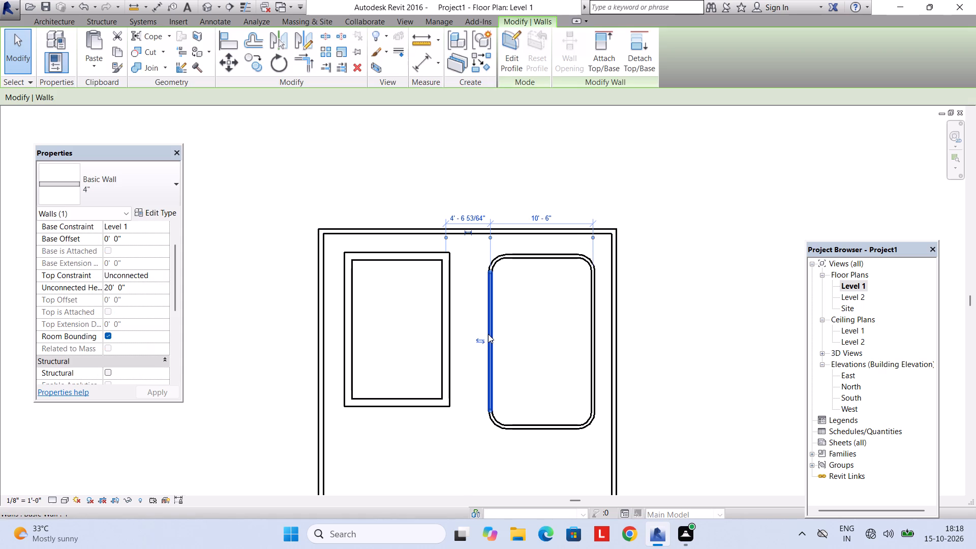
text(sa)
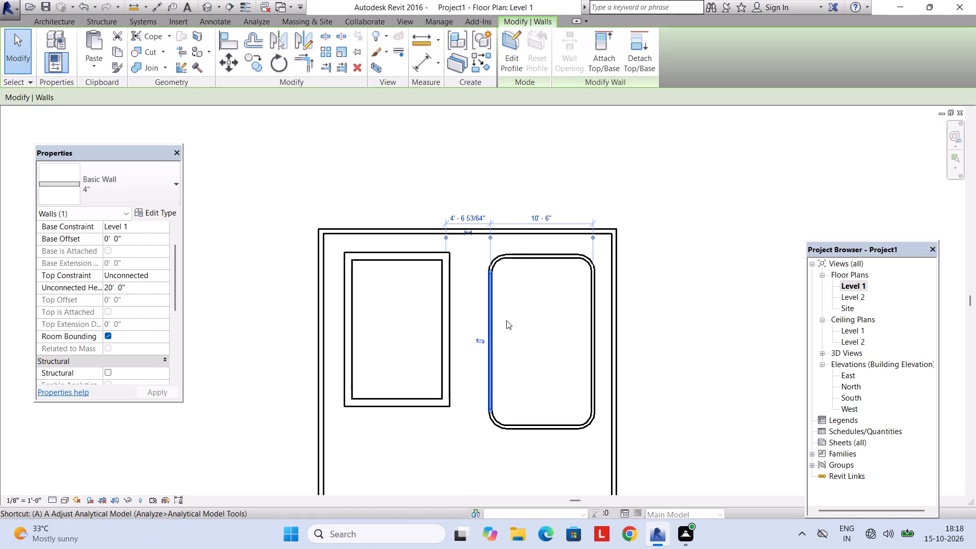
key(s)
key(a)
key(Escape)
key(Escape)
Set the unconnected height of all eight 4" pool wall segments to 0.5'.
click(495, 325)
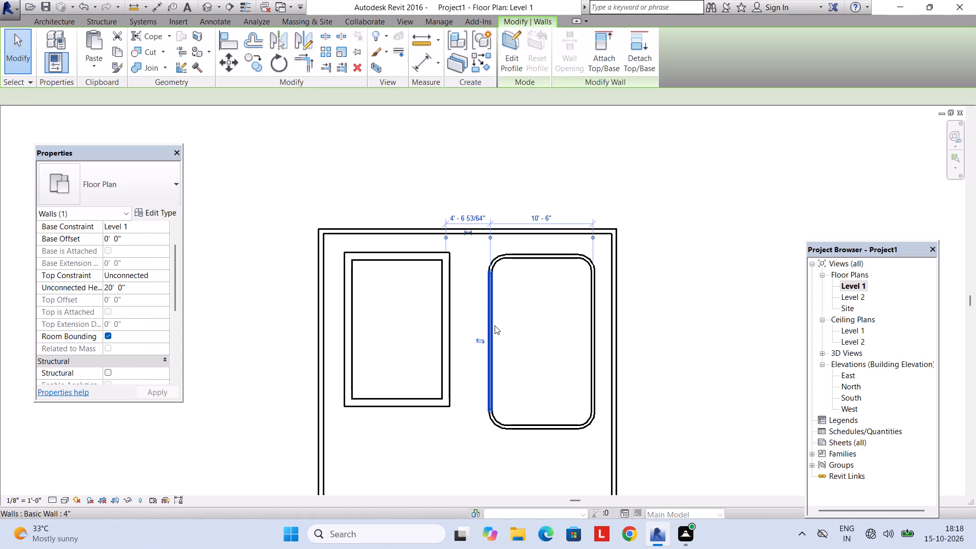
text(sa)
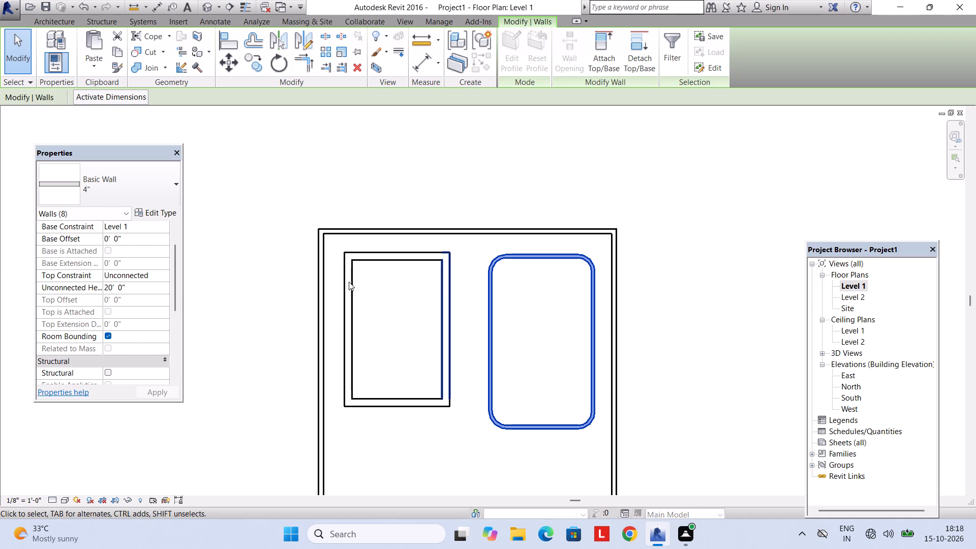
click(142, 284)
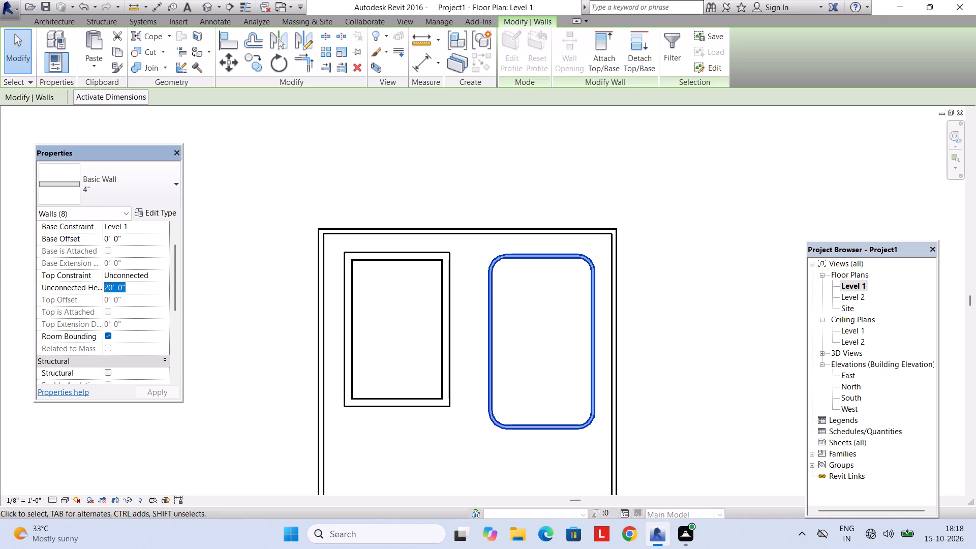
text(0.5')
key(Return)
key(Return)
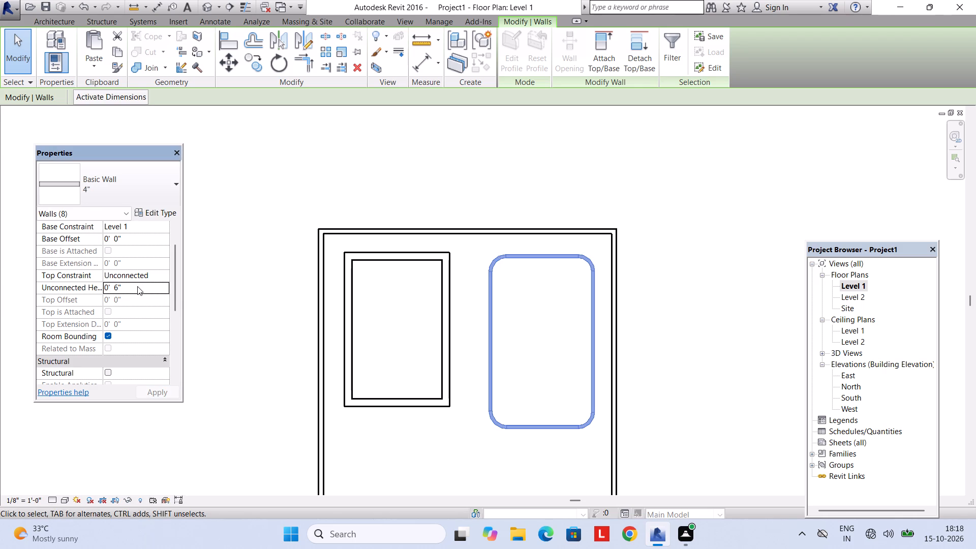
key(Escape)
key(Escape)
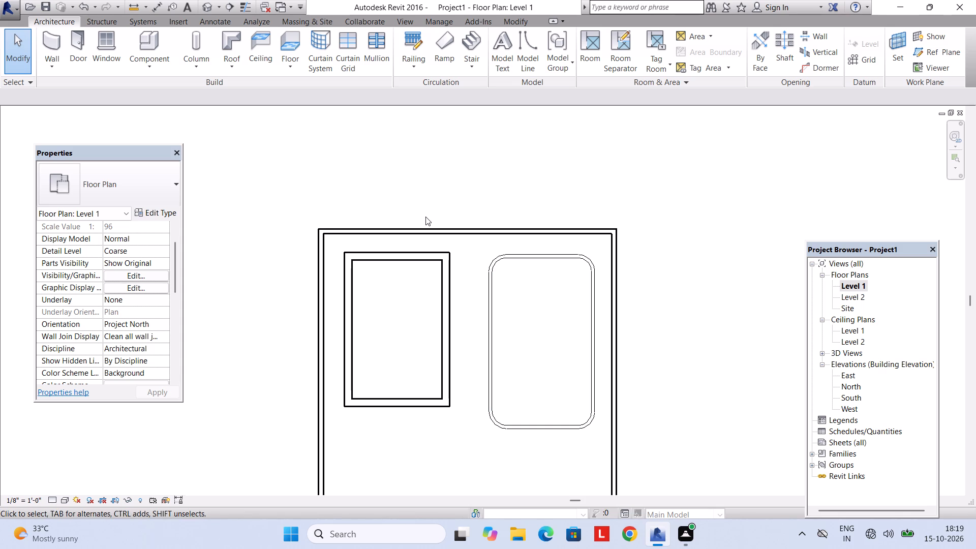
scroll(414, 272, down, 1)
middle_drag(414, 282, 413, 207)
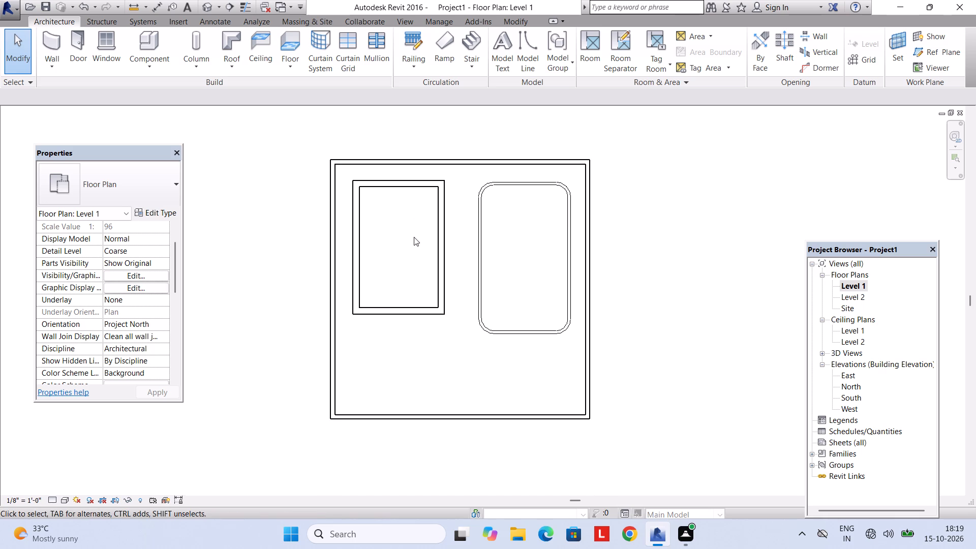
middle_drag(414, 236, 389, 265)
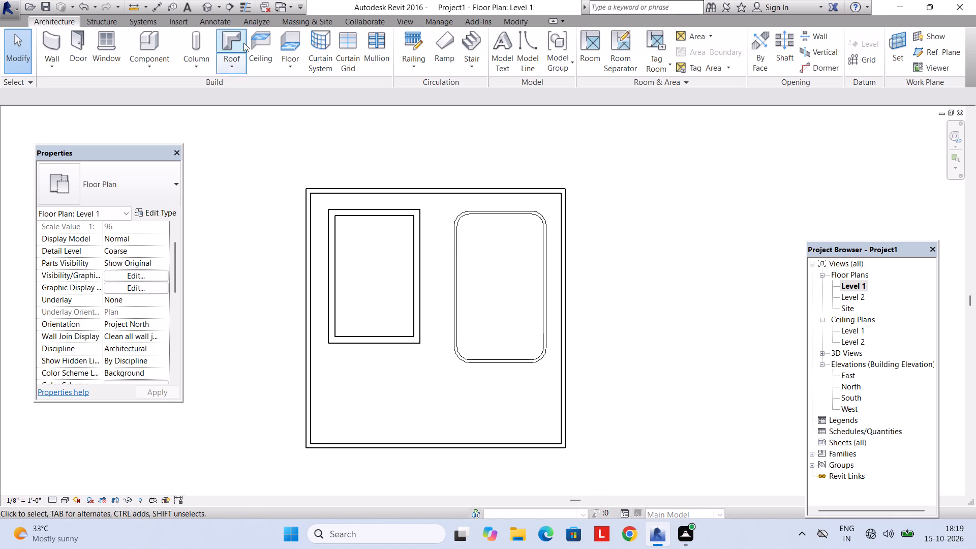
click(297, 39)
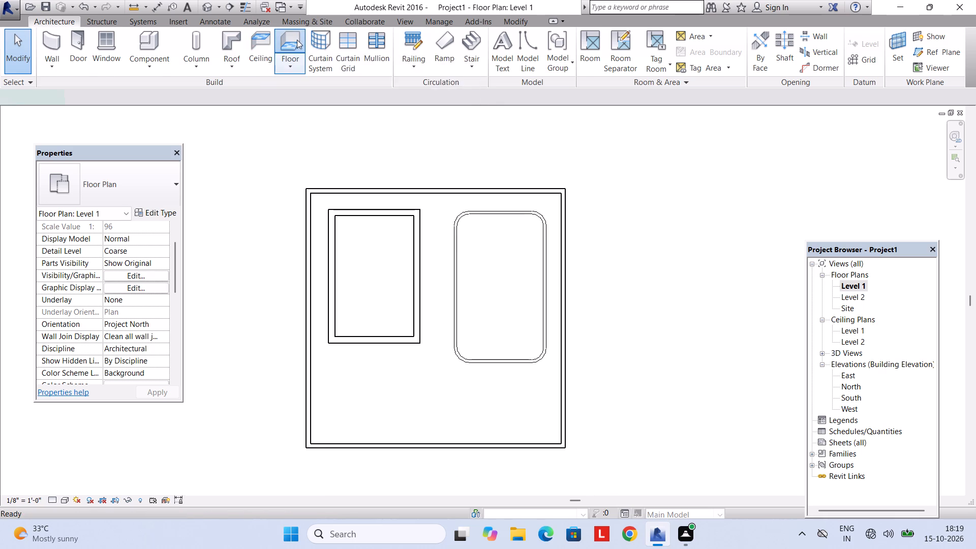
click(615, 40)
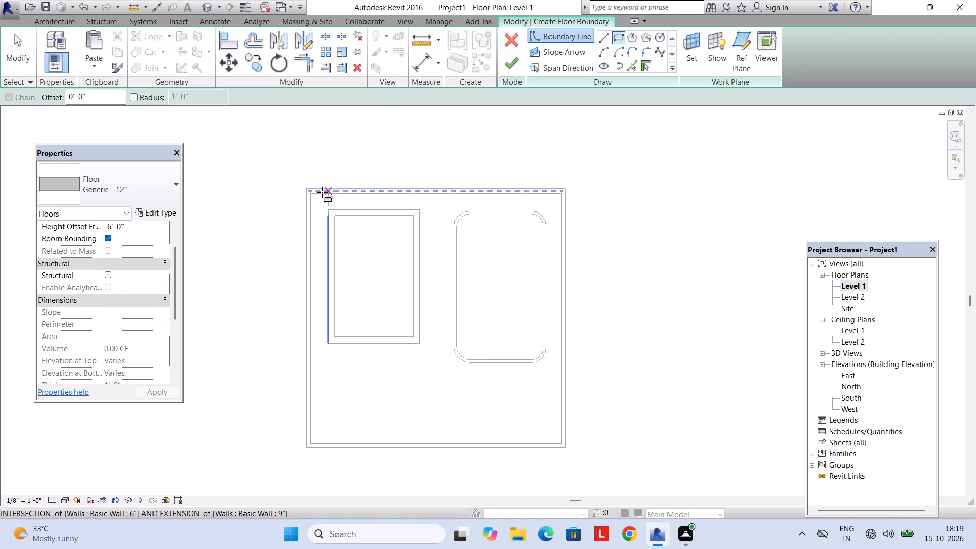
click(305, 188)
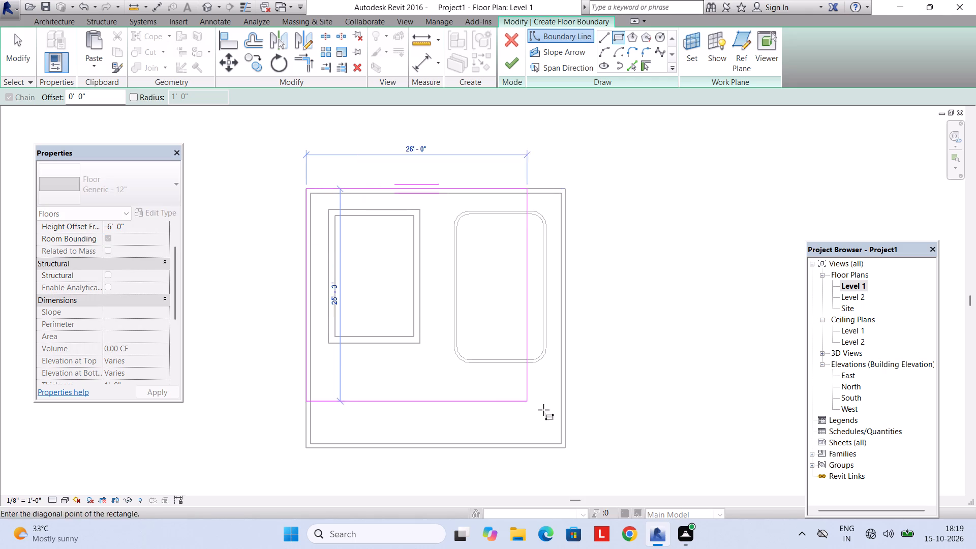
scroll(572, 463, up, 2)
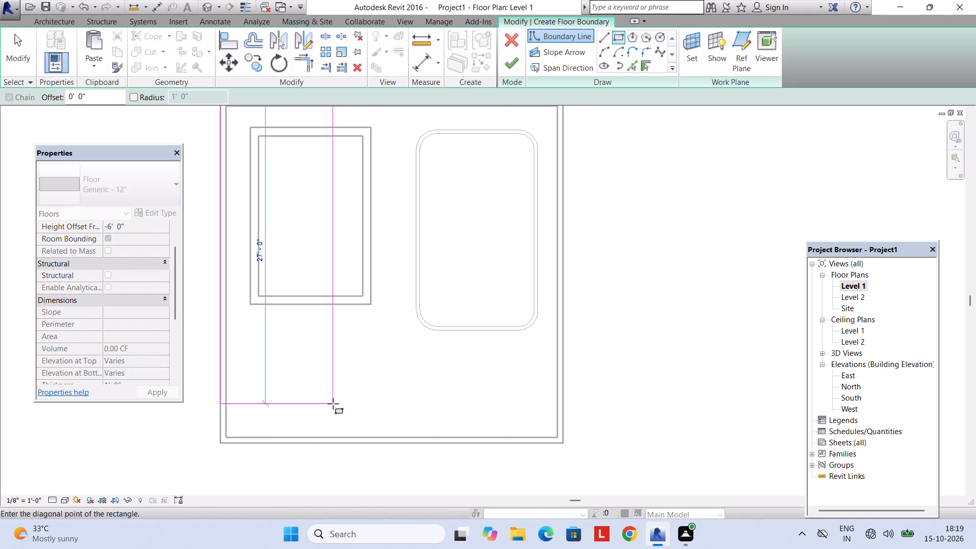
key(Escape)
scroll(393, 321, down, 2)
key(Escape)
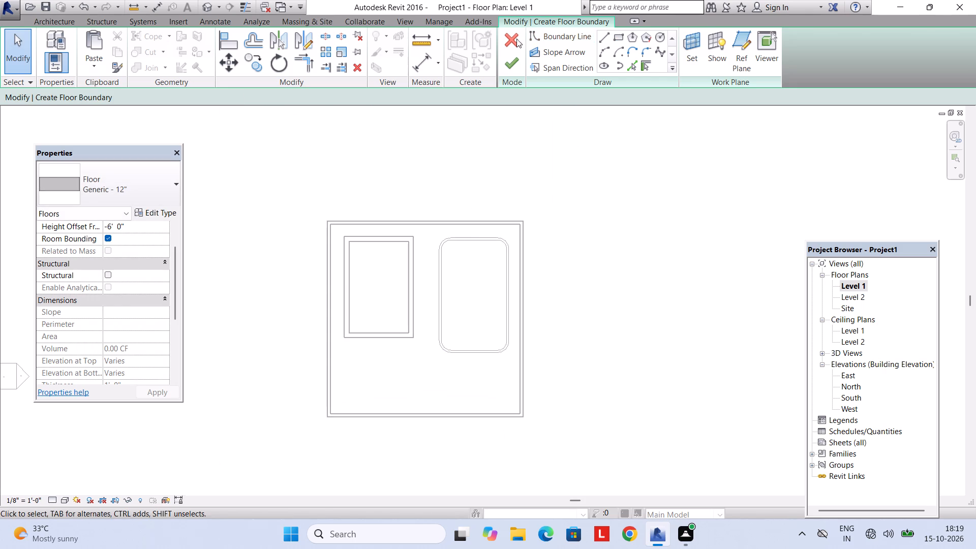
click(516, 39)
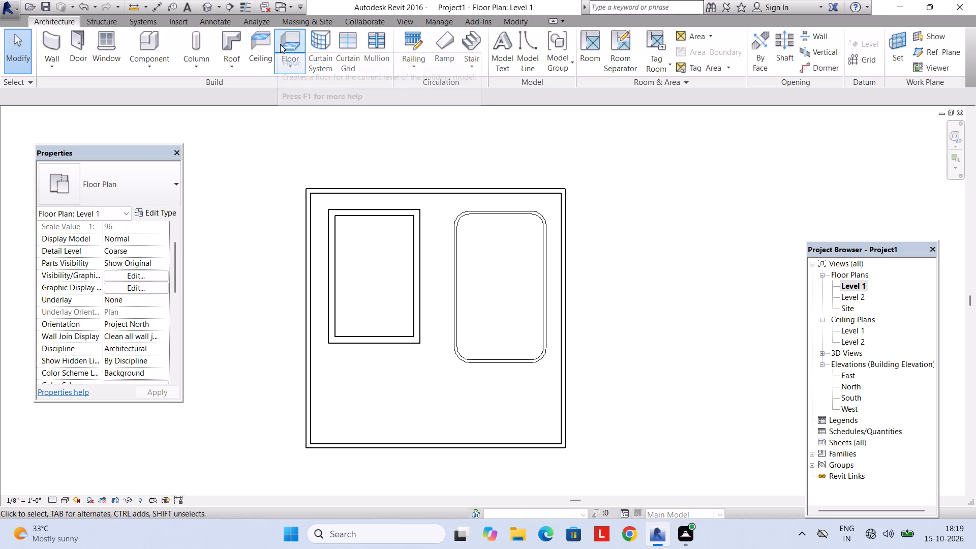
Start a floor and duplicate its Generic - 12" type as 6", with the structure layer thickness set to 6".
click(280, 44)
click(171, 223)
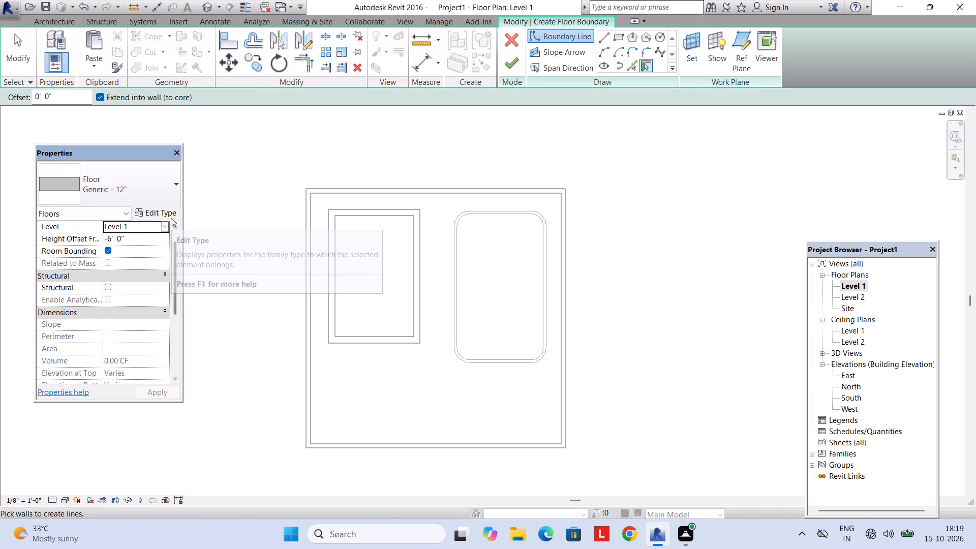
click(170, 216)
click(576, 122)
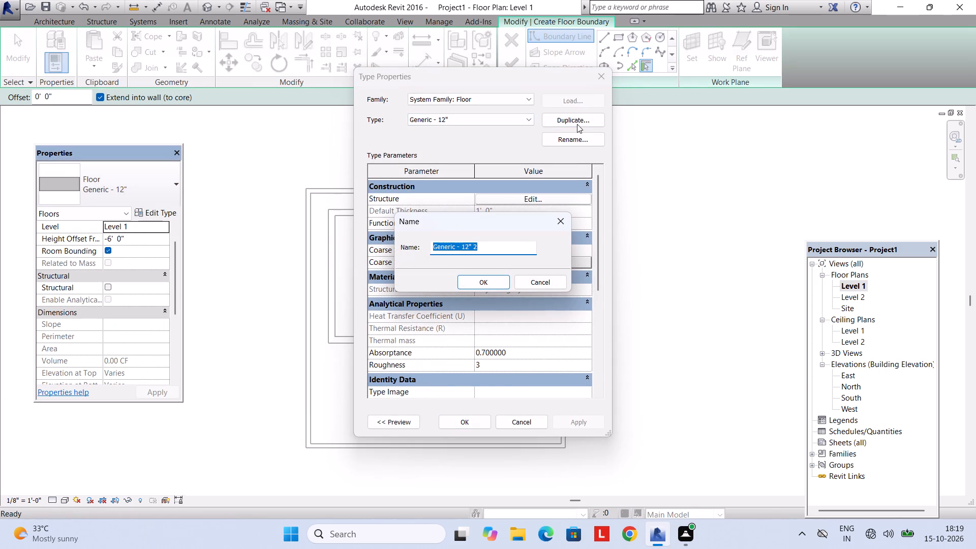
text(6")
key(Return)
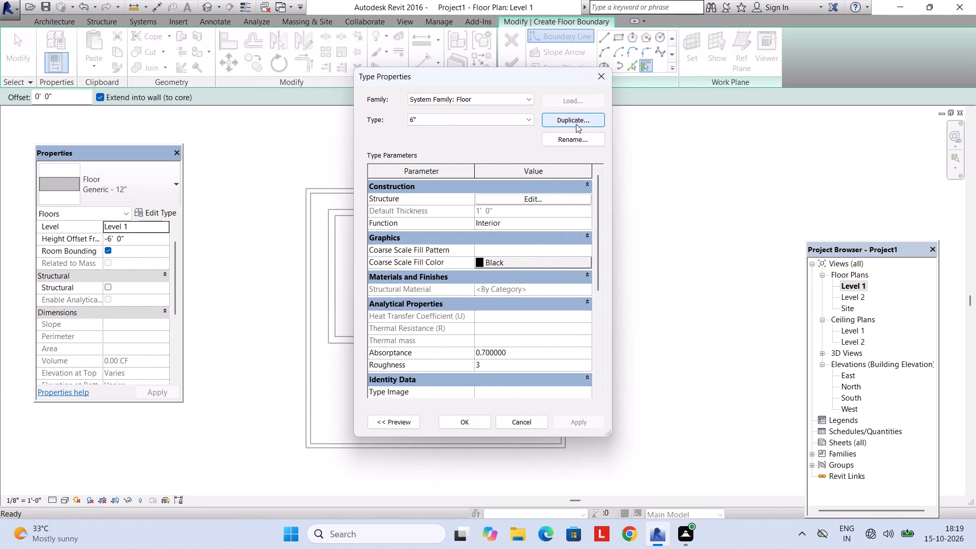
click(553, 203)
click(488, 206)
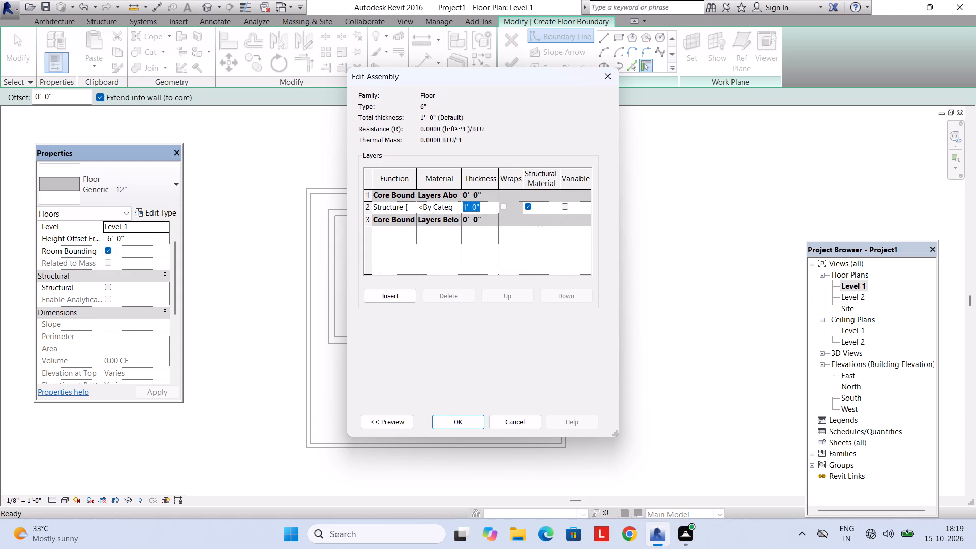
text(6")
key(Return)
click(456, 428)
click(463, 421)
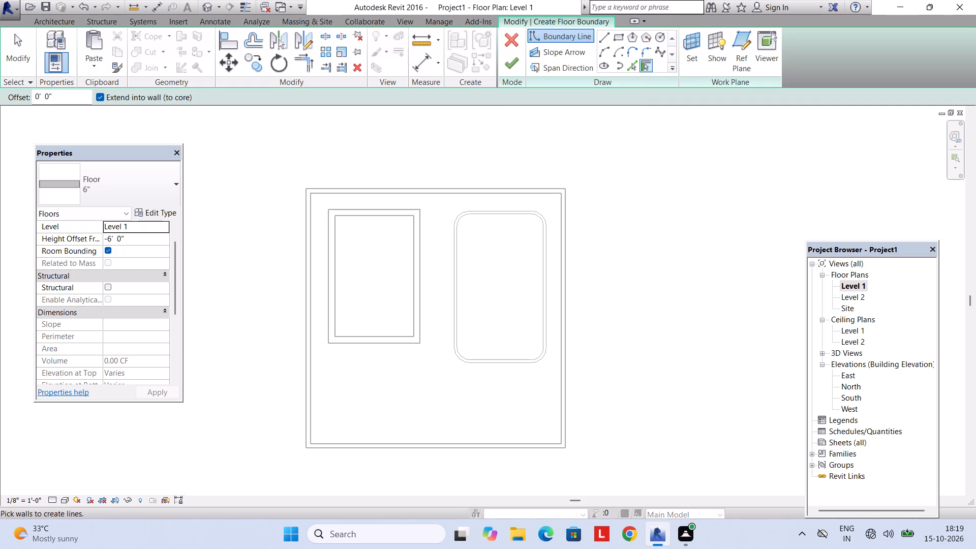
Create the 6" floor at a 6" height offset from Level 1, sketching a rectangular boundary along the outer faces of the plot walls.
click(128, 238)
drag(128, 238, 50, 238)
text(6")
key(Return)
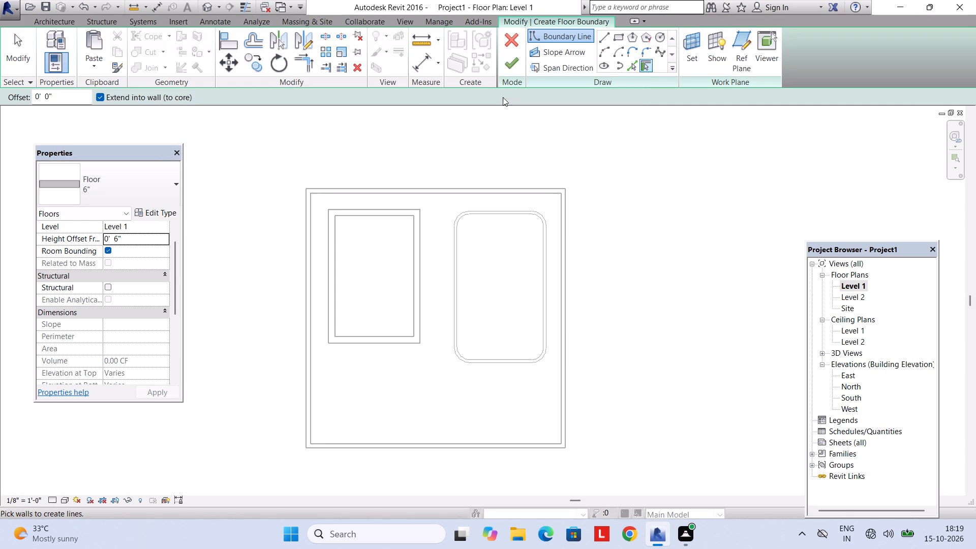
click(506, 69)
click(876, 497)
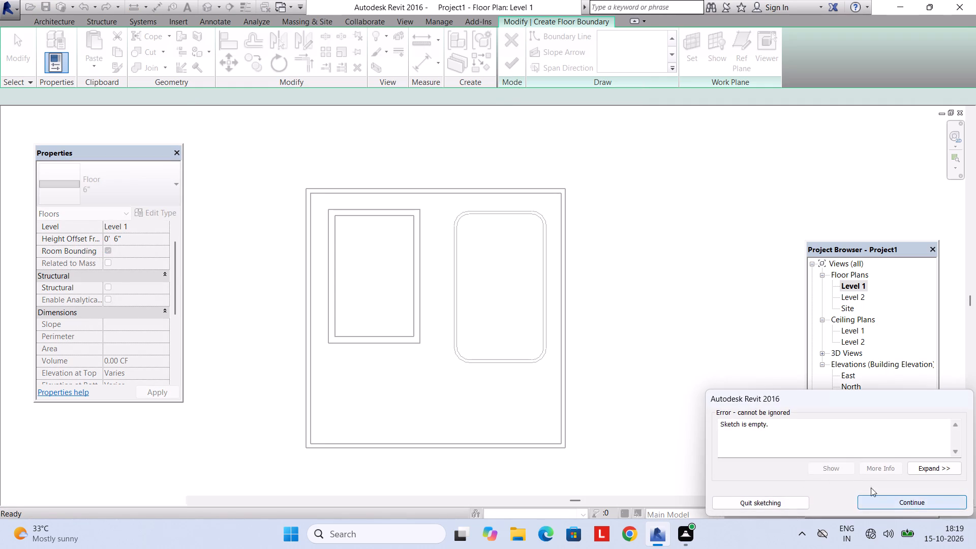
click(623, 36)
scroll(283, 196, up, 1)
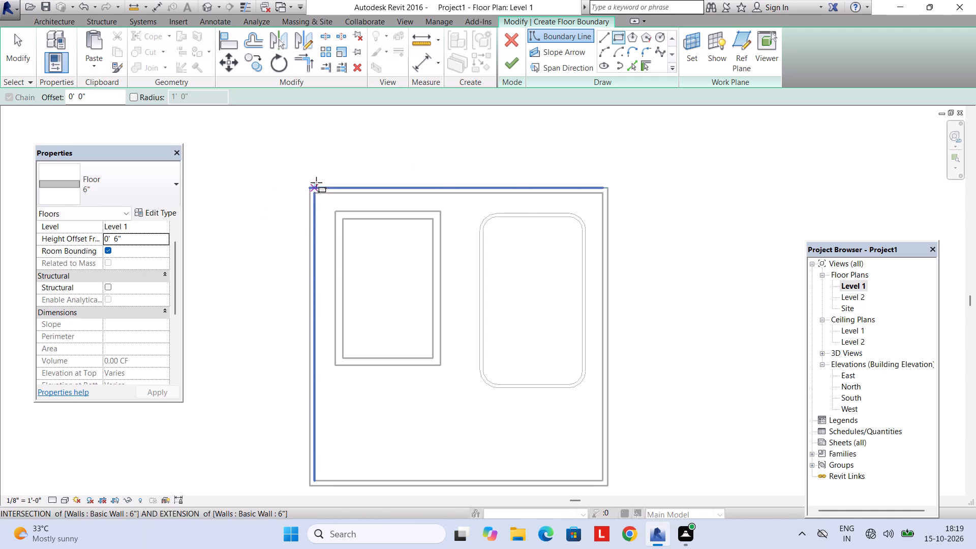
click(307, 184)
middle_drag(415, 373, 386, 307)
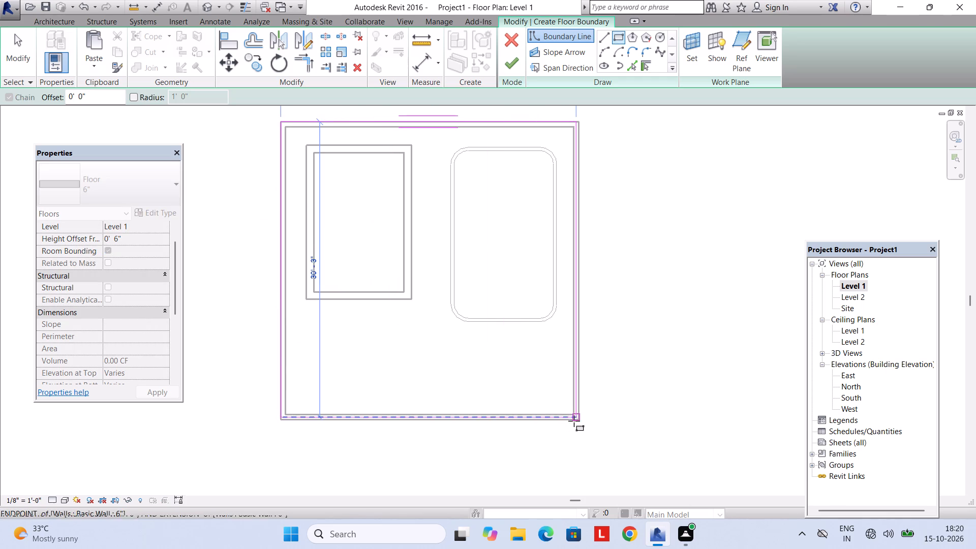
click(578, 419)
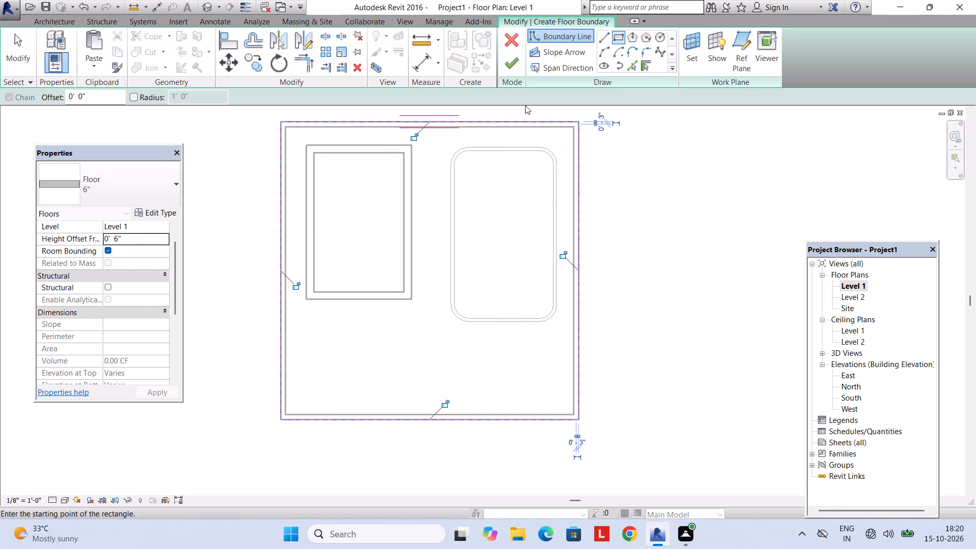
click(503, 65)
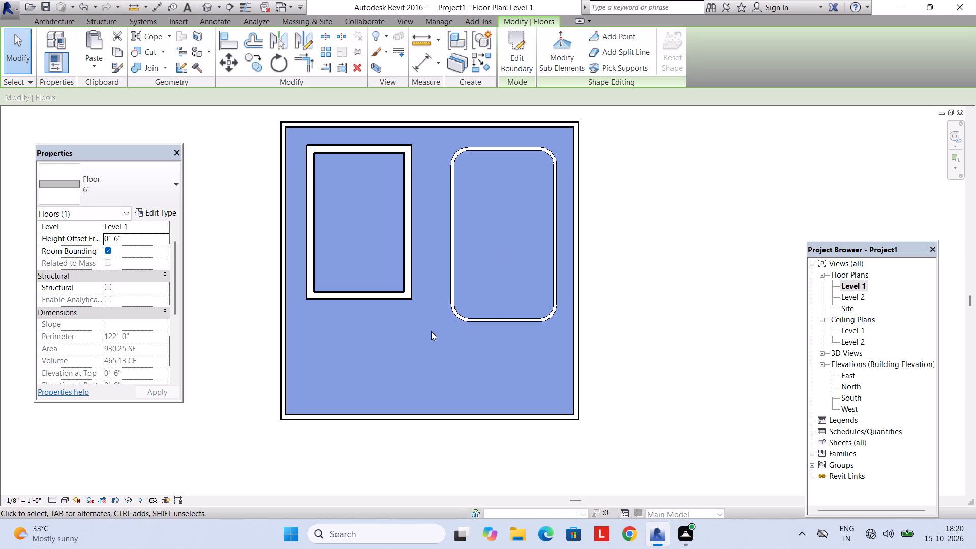
key(Escape)
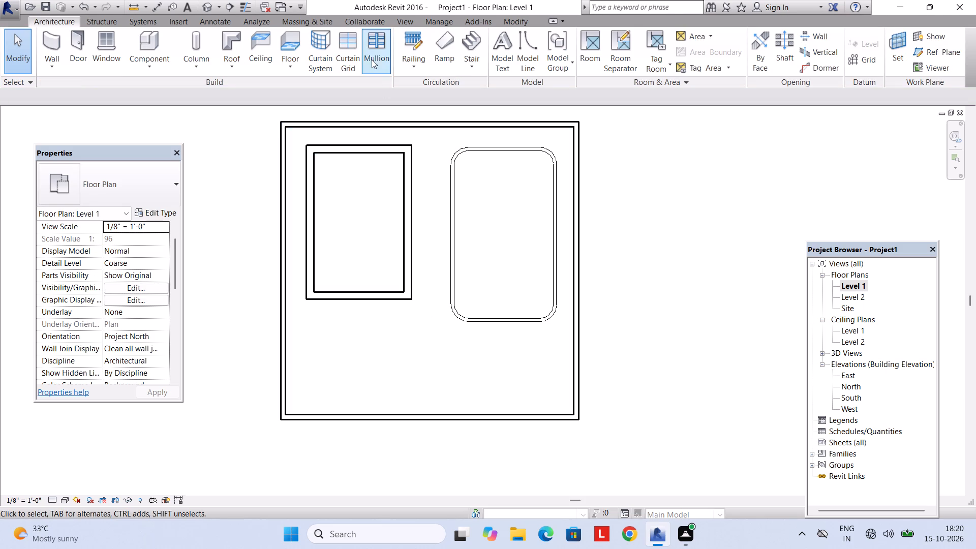
Open the 3D view and examine the new floor within the plot walls.
click(413, 25)
click(371, 50)
scroll(389, 186, down, 2)
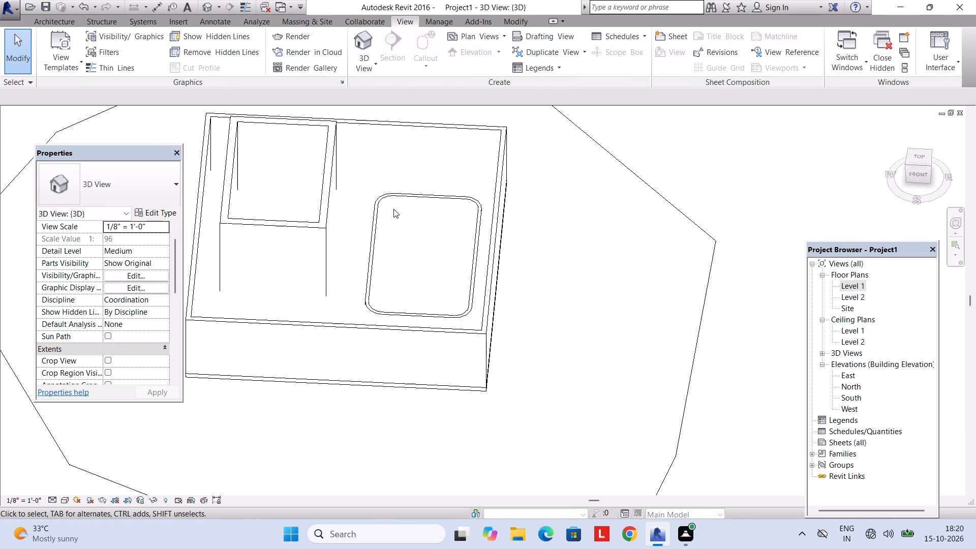
scroll(393, 209, down, 4)
middle_drag(414, 246, 440, 177)
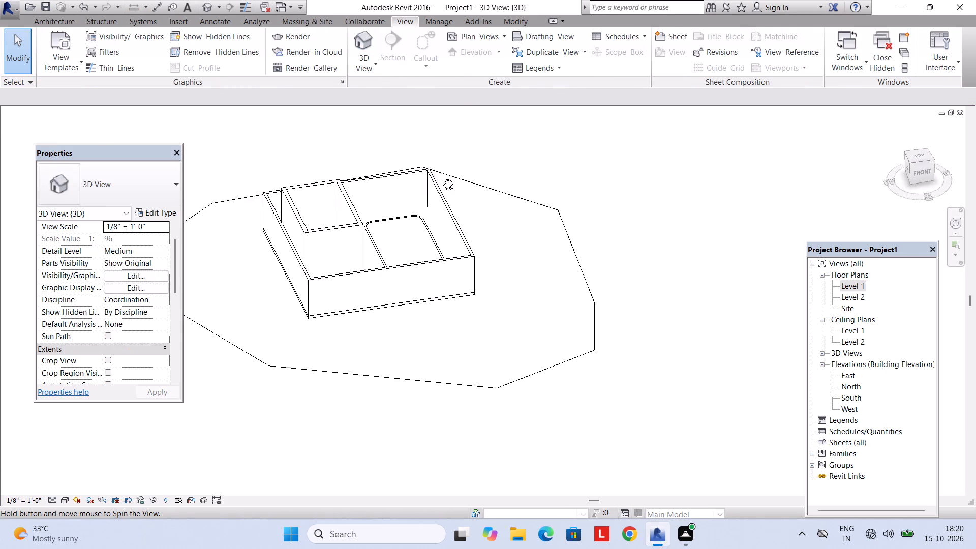
middle_drag(440, 177, 439, 155)
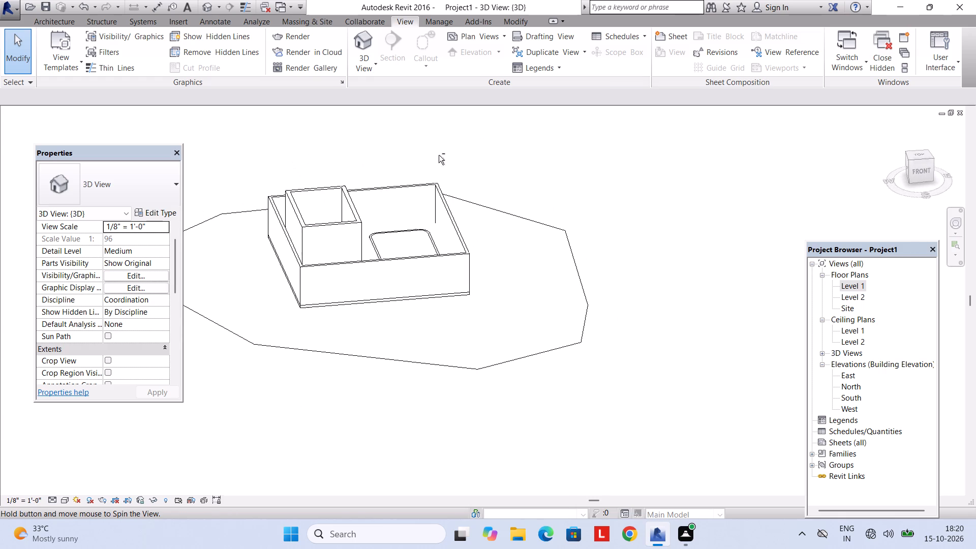
middle_drag(439, 155, 444, 148)
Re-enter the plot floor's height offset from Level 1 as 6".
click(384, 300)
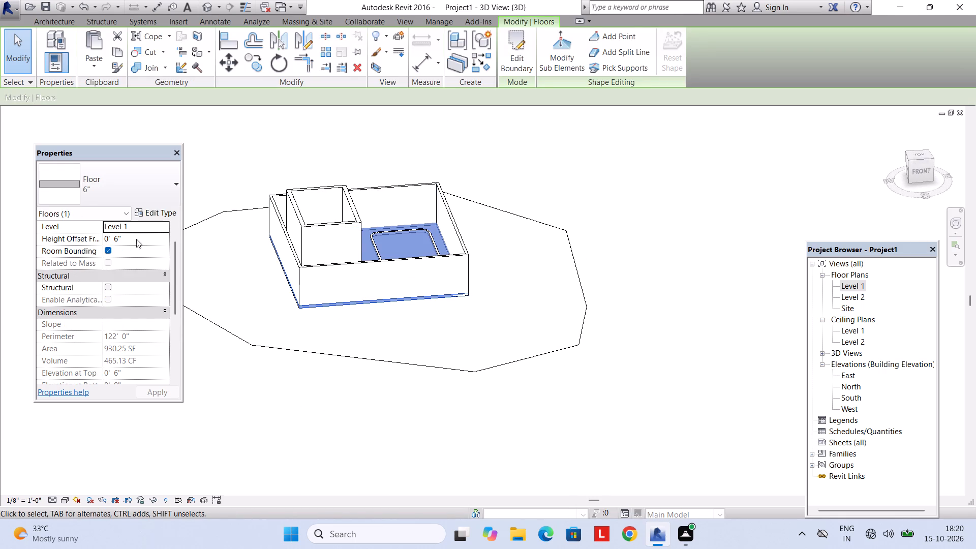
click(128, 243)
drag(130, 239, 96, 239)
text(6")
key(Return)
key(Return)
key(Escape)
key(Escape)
Examine from several angles how the plot floor meets the room, pool and boundary walls.
scroll(332, 289, up, 3)
shift+middle_drag(337, 297, 300, 387)
shift+middle_drag(434, 229, 365, 356)
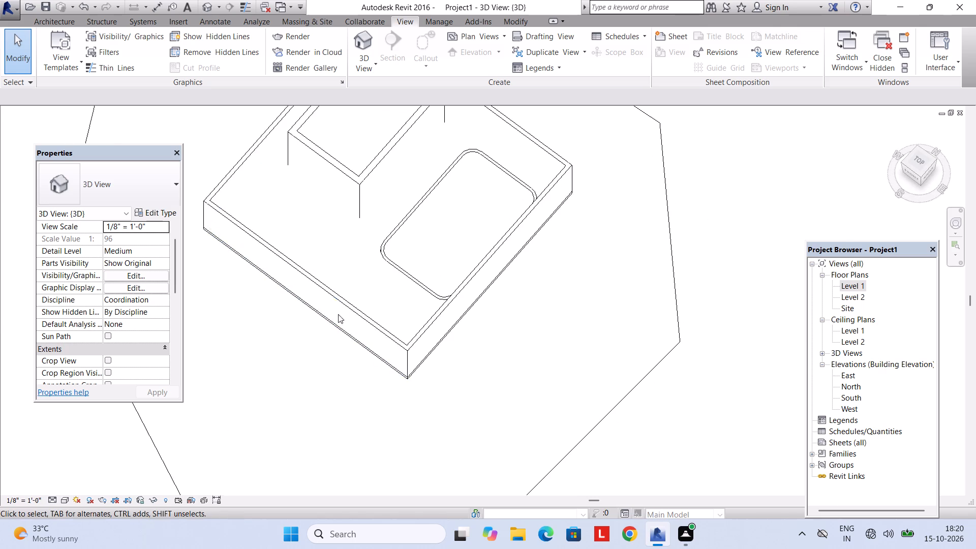
scroll(338, 272, up, 6)
shift+middle_drag(368, 226, 386, 325)
scroll(388, 321, down, 9)
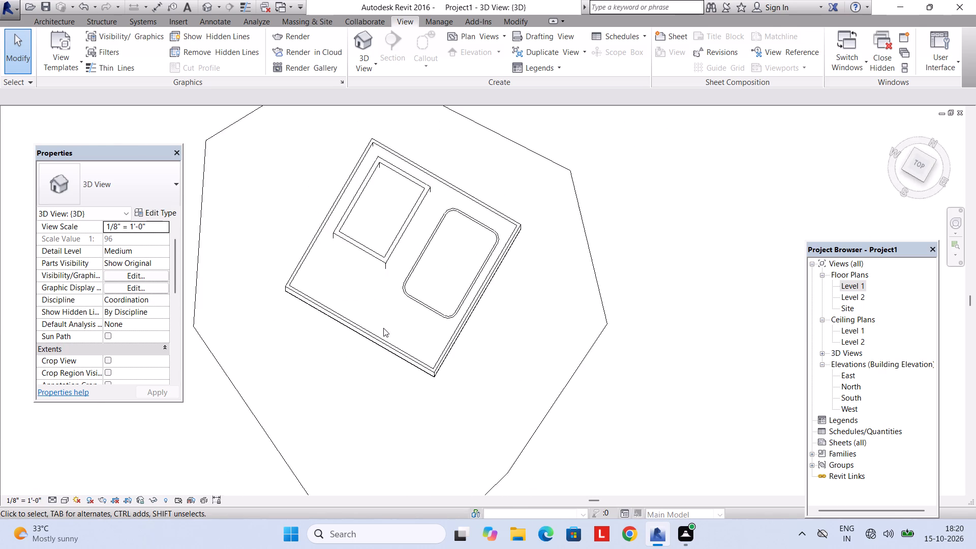
shift+middle_drag(383, 328, 422, 220)
shift+middle_drag(369, 316, 406, 217)
Set the plot floor's height offset from Level 1 to 12".
click(378, 356)
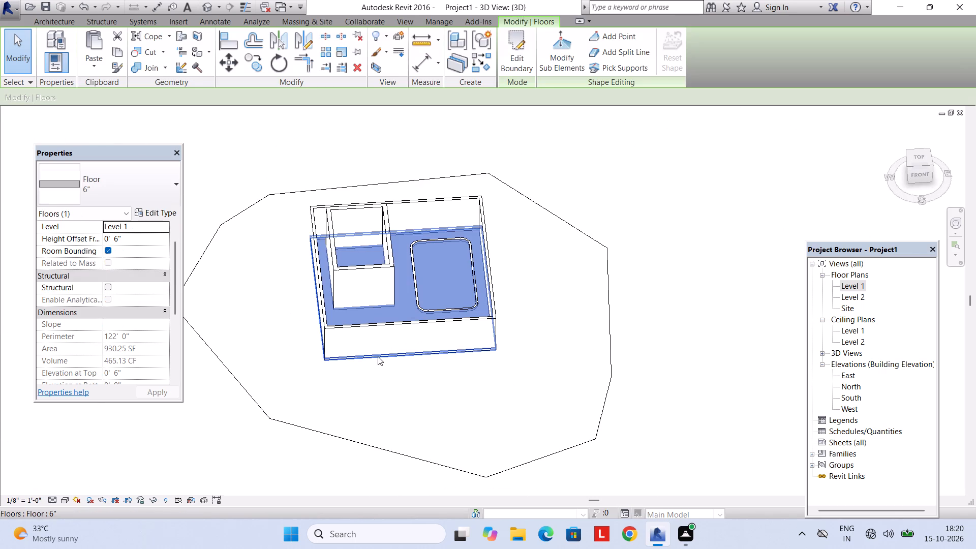
shift+middle_drag(219, 333, 321, 330)
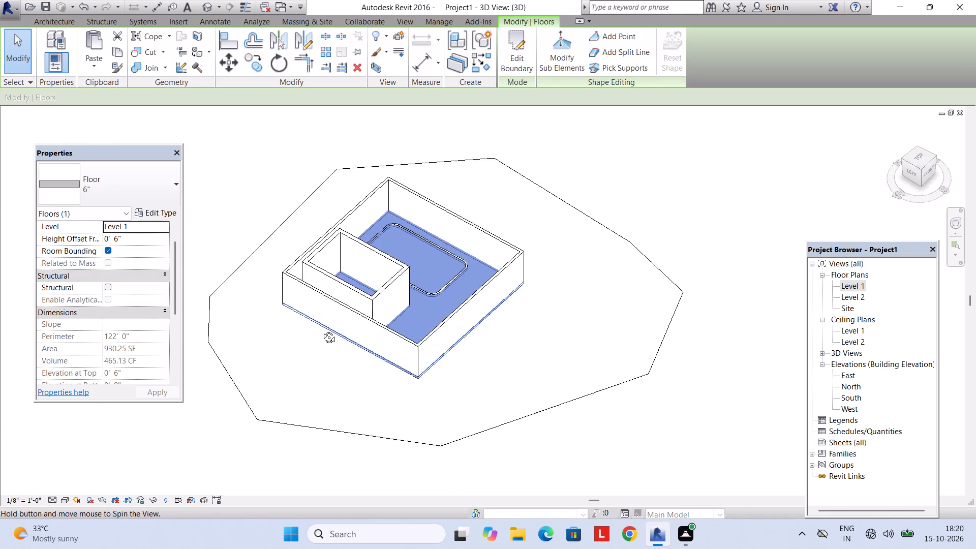
shift+middle_drag(321, 330, 158, 328)
scroll(393, 303, up, 3)
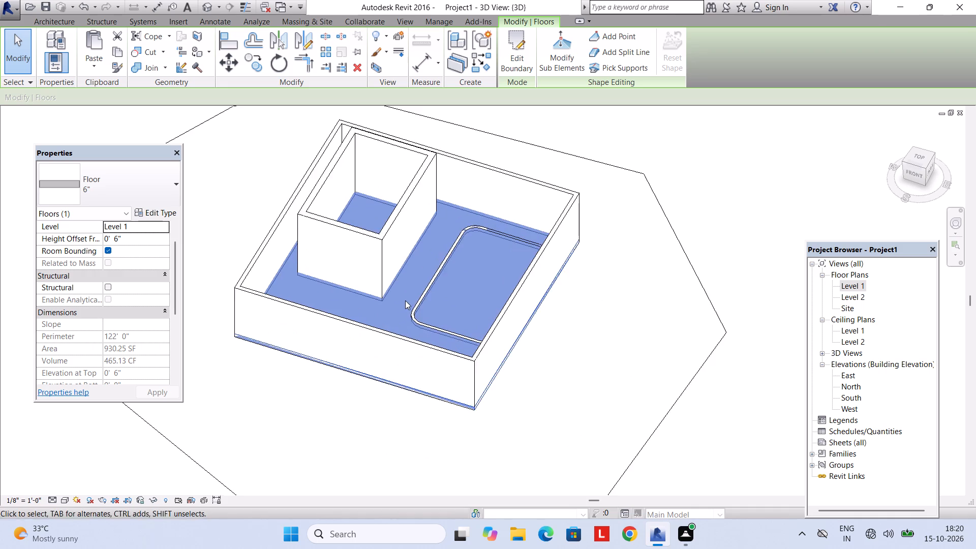
scroll(405, 300, up, 3)
click(127, 238)
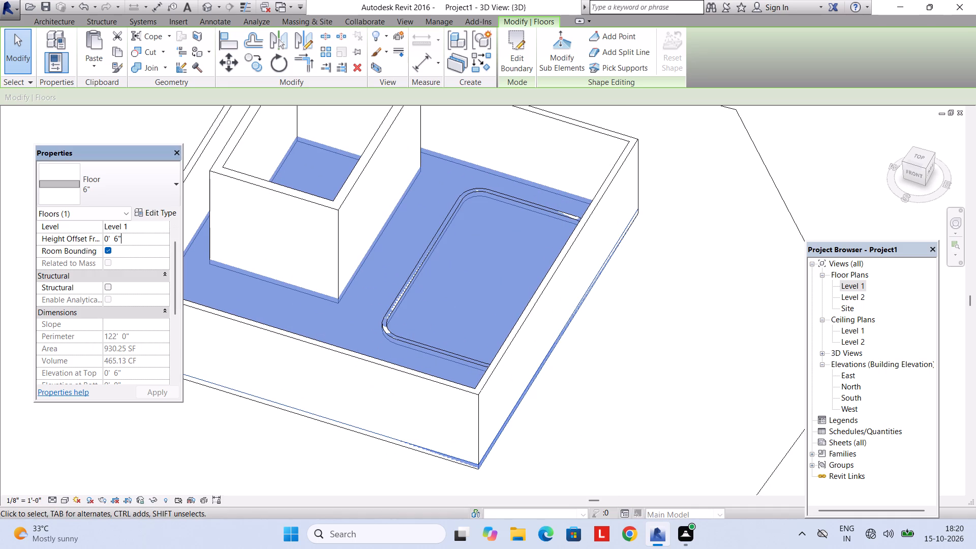
drag(127, 238, 102, 238)
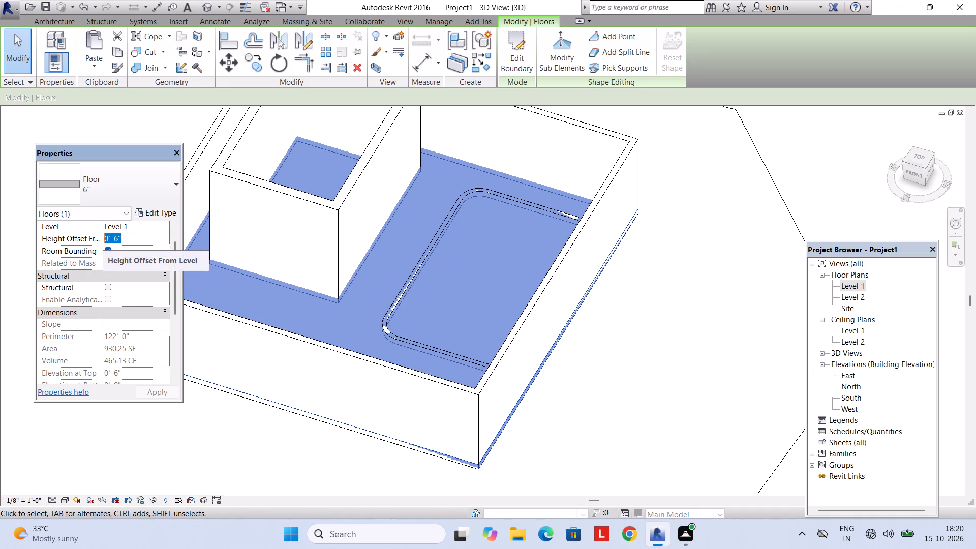
text(12")
key(Return)
key(Return)
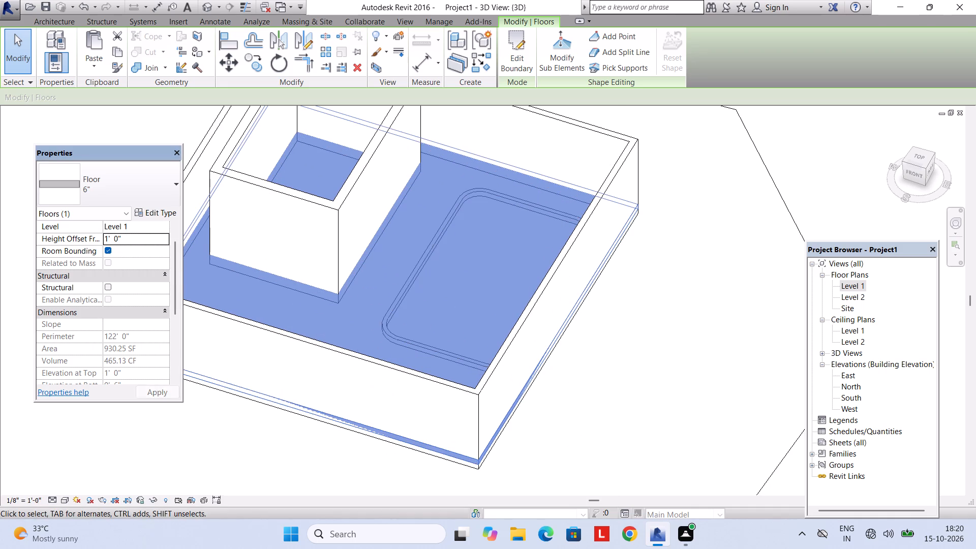
key(Escape)
key(Escape)
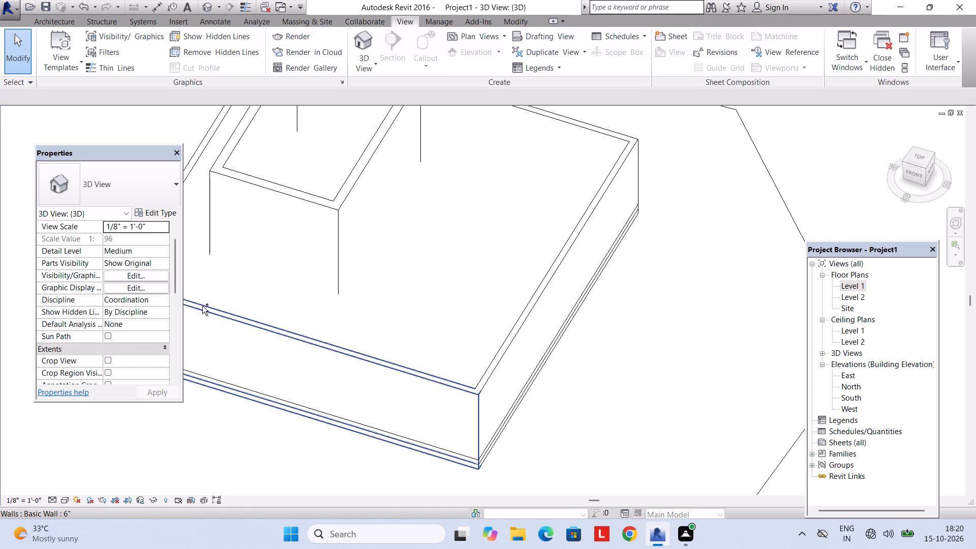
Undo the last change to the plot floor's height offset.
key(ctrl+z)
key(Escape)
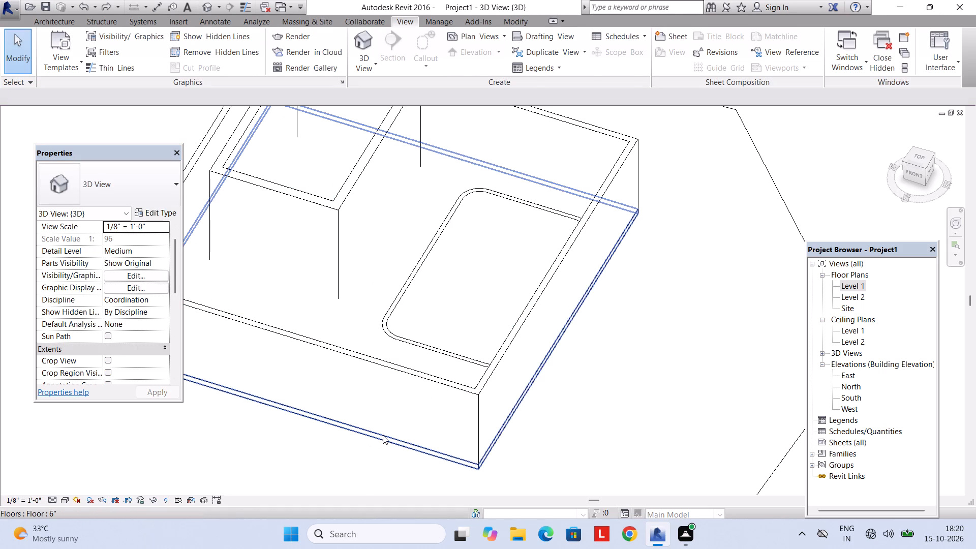
Delete the 6" plot floor in the 3D view and check the remaining walls and pool from several angles.
click(383, 435)
key(Delete)
scroll(404, 421, down, 3)
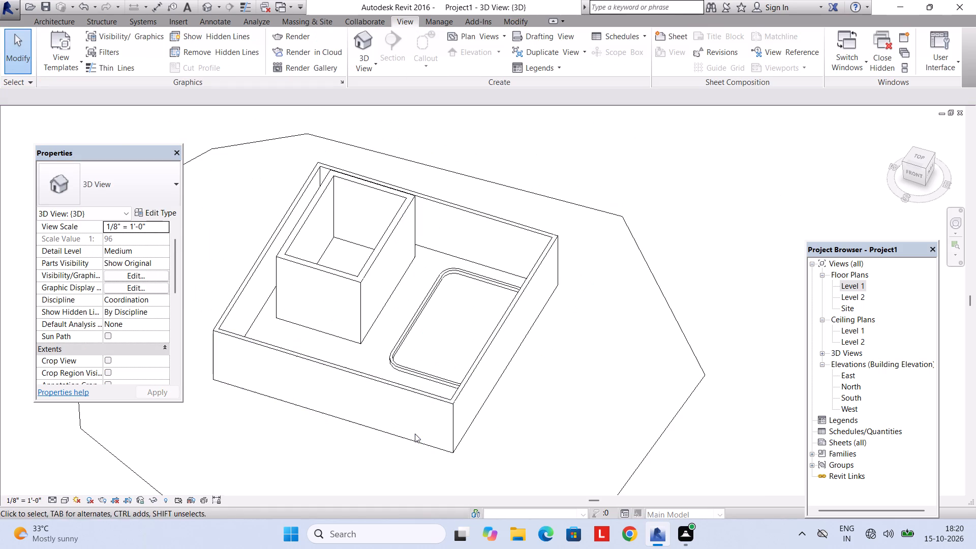
shift+middle_drag(415, 434, 453, 297)
shift+middle_drag(440, 368, 515, 245)
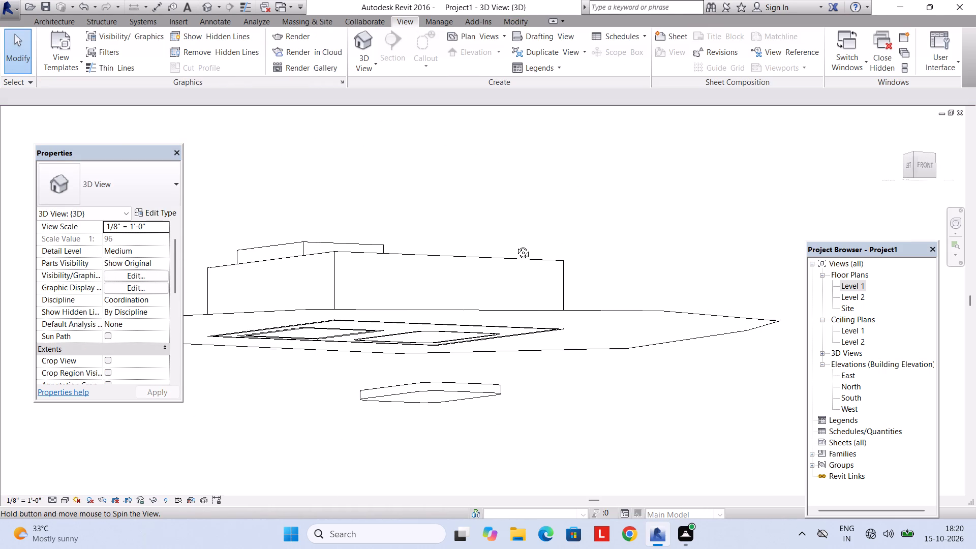
shift+middle_drag(515, 245, 496, 200)
shift+middle_drag(491, 210, 442, 371)
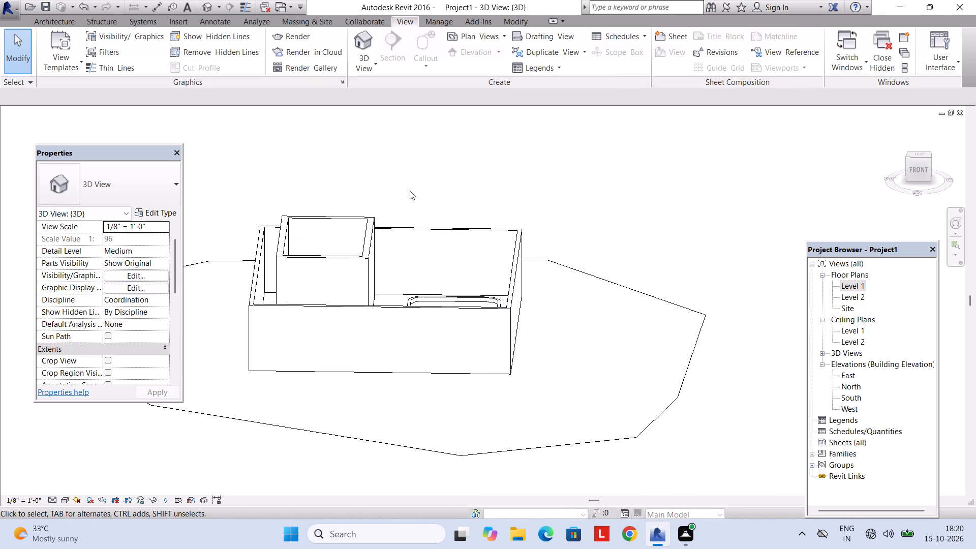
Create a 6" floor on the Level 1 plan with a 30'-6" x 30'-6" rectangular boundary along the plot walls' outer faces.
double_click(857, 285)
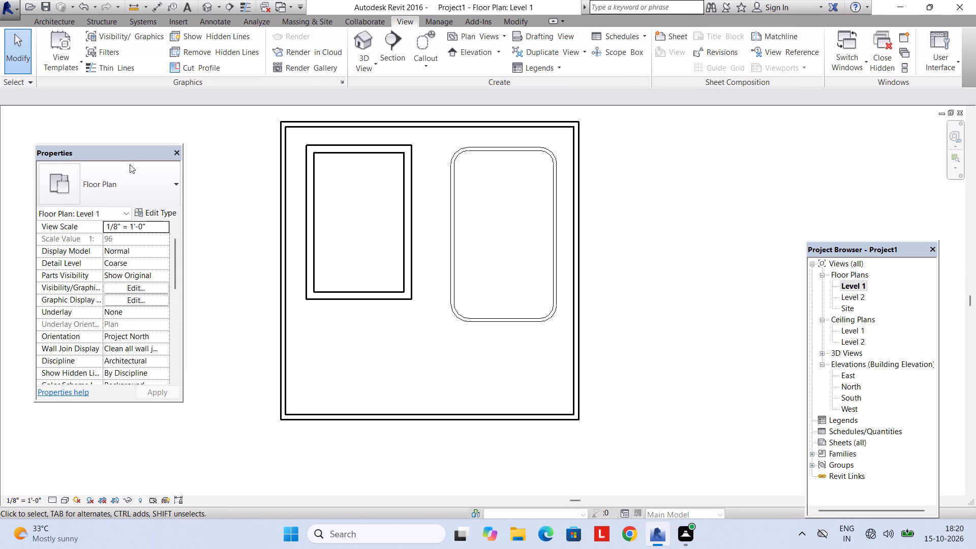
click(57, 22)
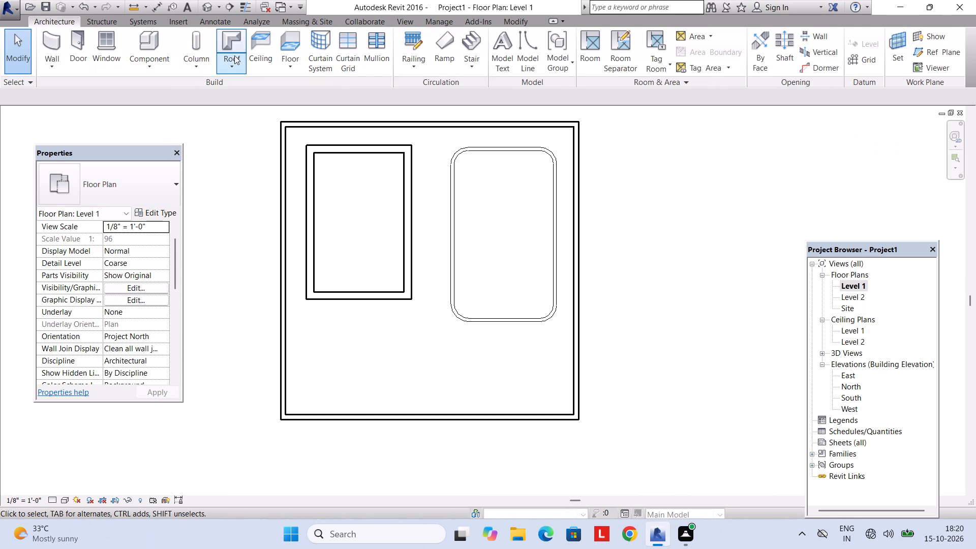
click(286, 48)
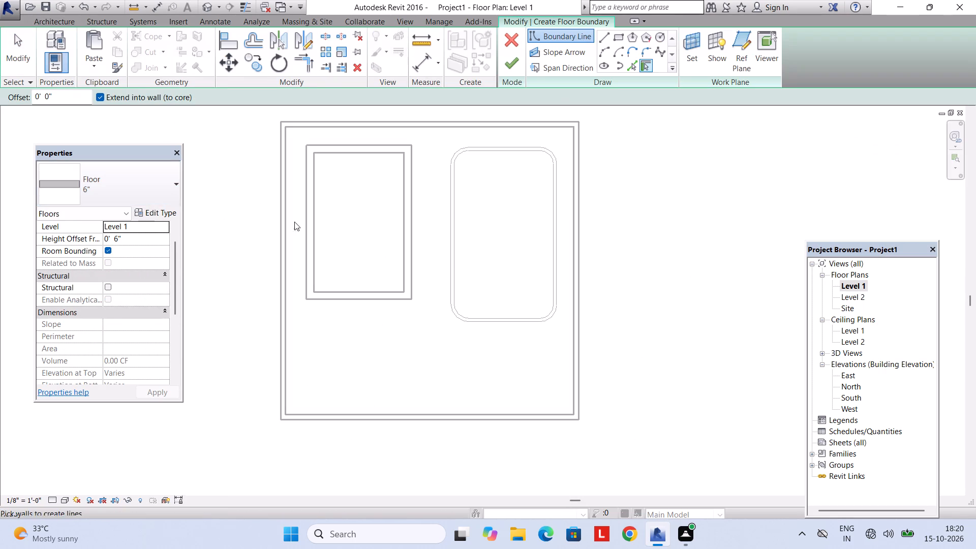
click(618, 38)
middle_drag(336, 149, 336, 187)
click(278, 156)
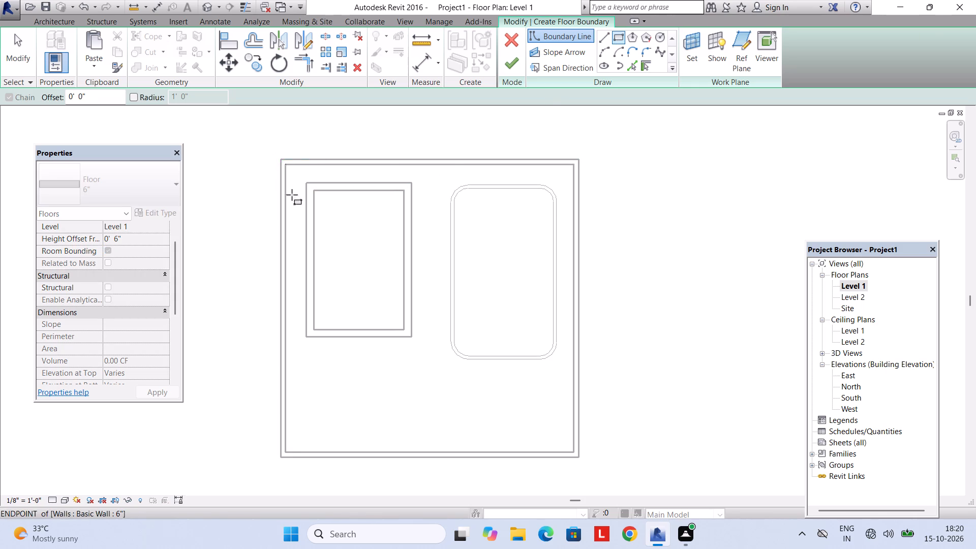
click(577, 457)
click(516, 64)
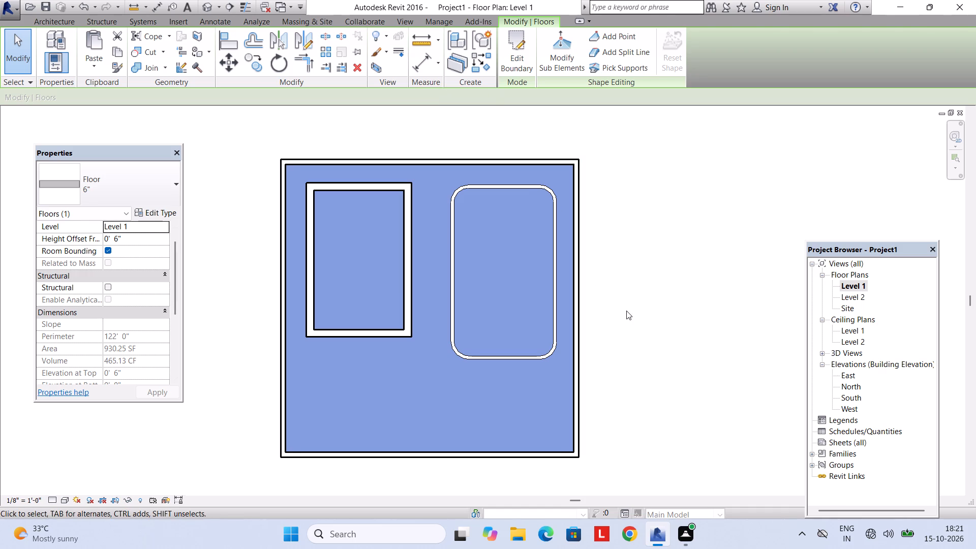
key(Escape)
Open the 3D view and examine how the new floor meets the walls, pool and toposurface from above and below.
click(409, 18)
click(373, 39)
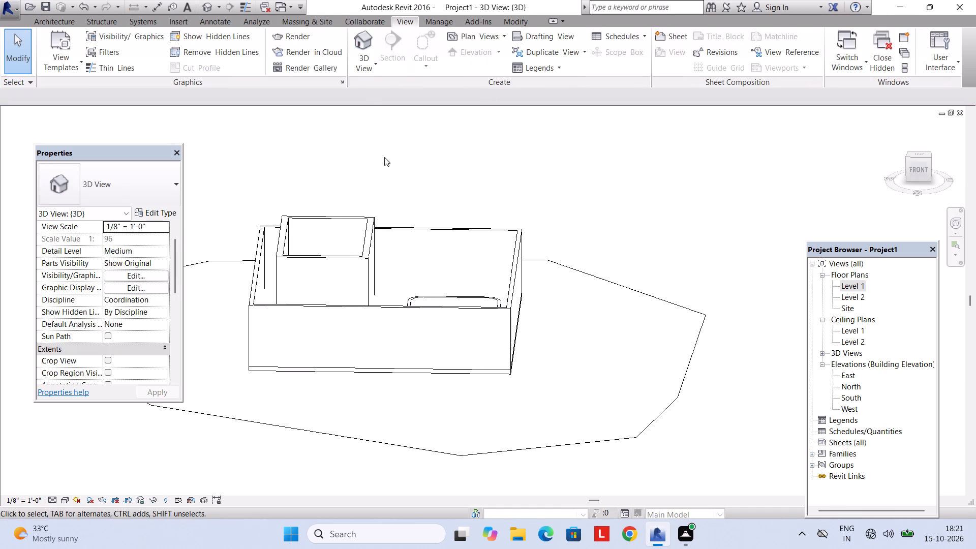
scroll(413, 226, down, 3)
shift+middle_drag(422, 254, 430, 448)
shift+middle_drag(417, 351, 484, 179)
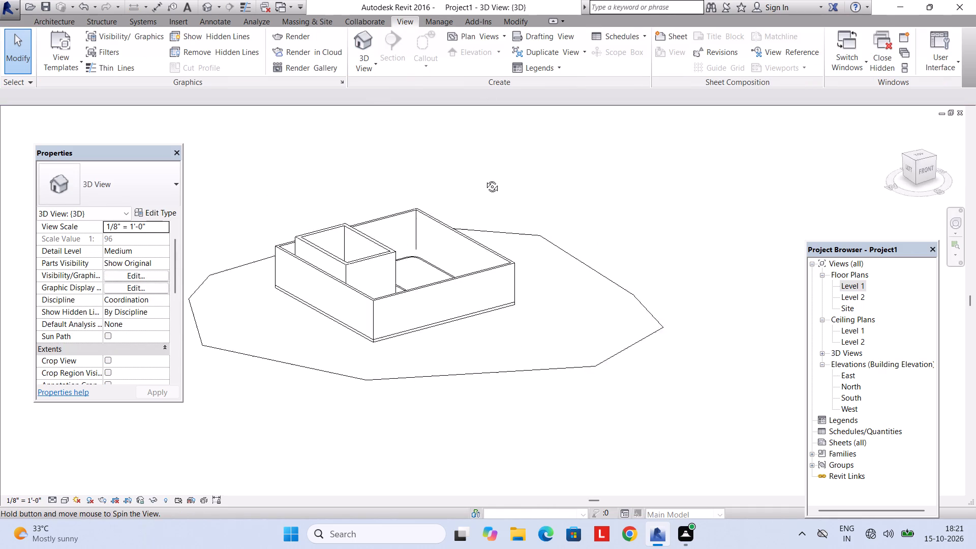
shift+middle_drag(484, 179, 483, 177)
middle_drag(482, 282, 423, 192)
scroll(404, 258, up, 2)
shift+middle_drag(403, 283, 390, 223)
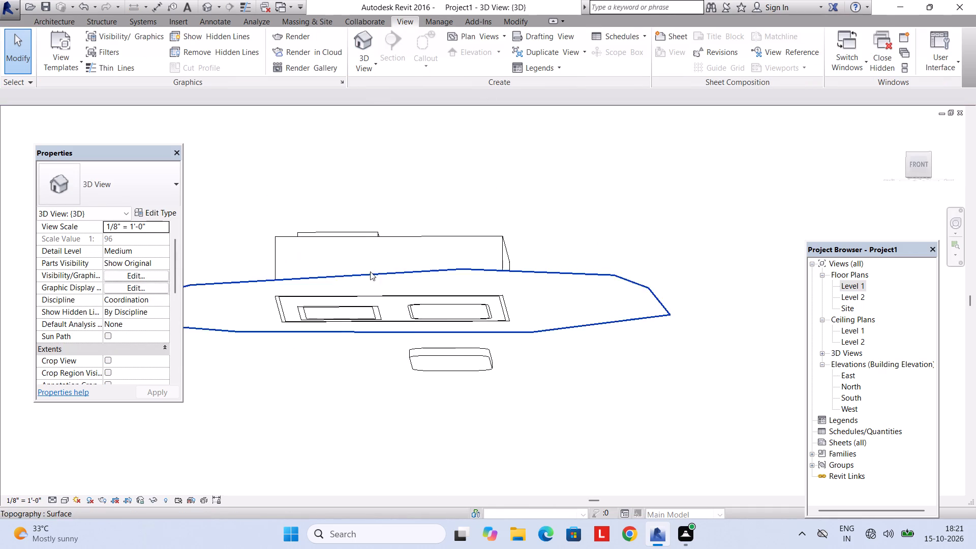
middle_drag(370, 271, 381, 230)
scroll(356, 292, up, 4)
middle_drag(353, 291, 386, 339)
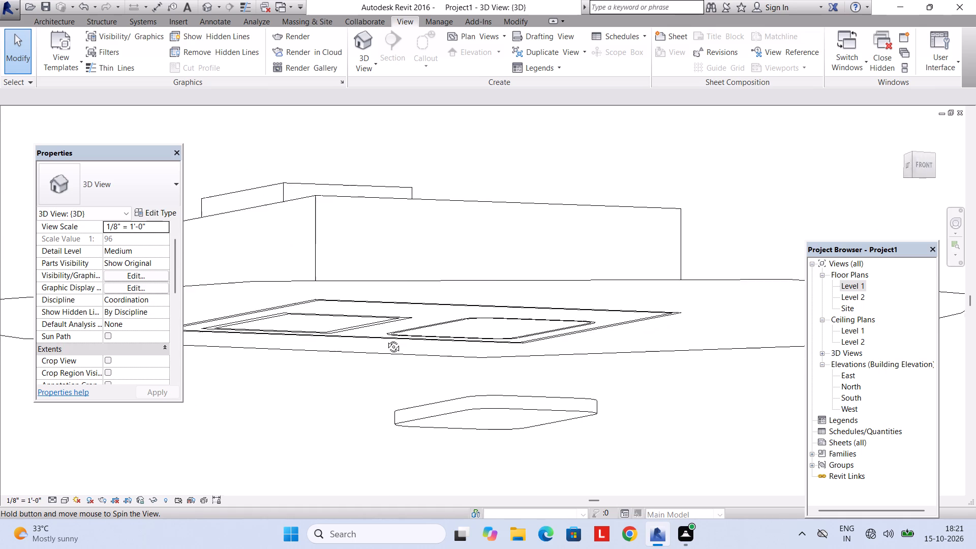
middle_drag(386, 339, 341, 410)
middle_drag(346, 405, 393, 380)
Delete the site toposurface around the plot.
click(414, 366)
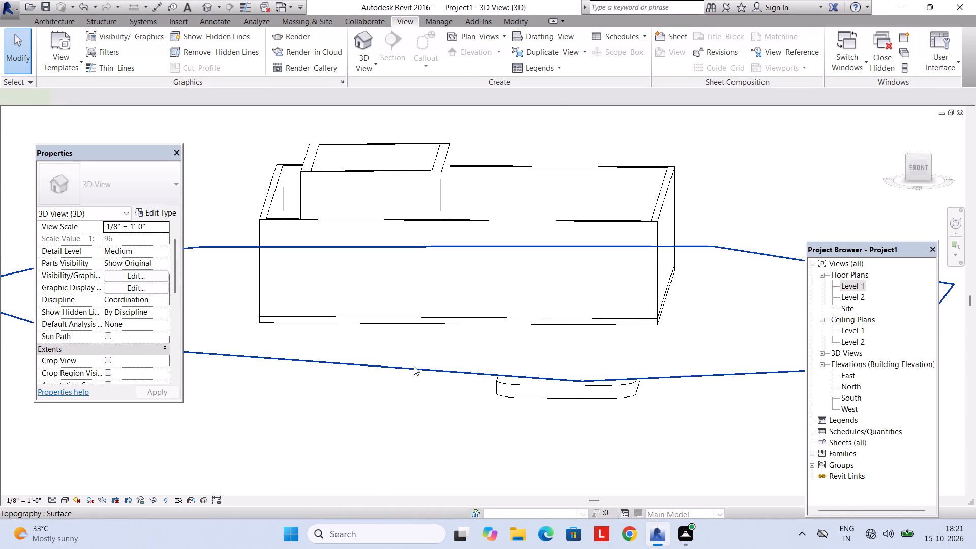
key(Delete)
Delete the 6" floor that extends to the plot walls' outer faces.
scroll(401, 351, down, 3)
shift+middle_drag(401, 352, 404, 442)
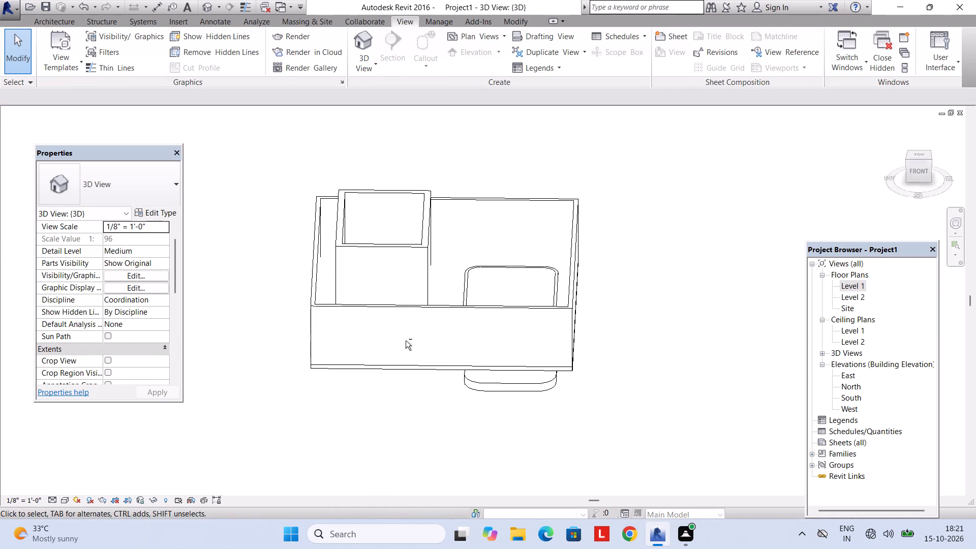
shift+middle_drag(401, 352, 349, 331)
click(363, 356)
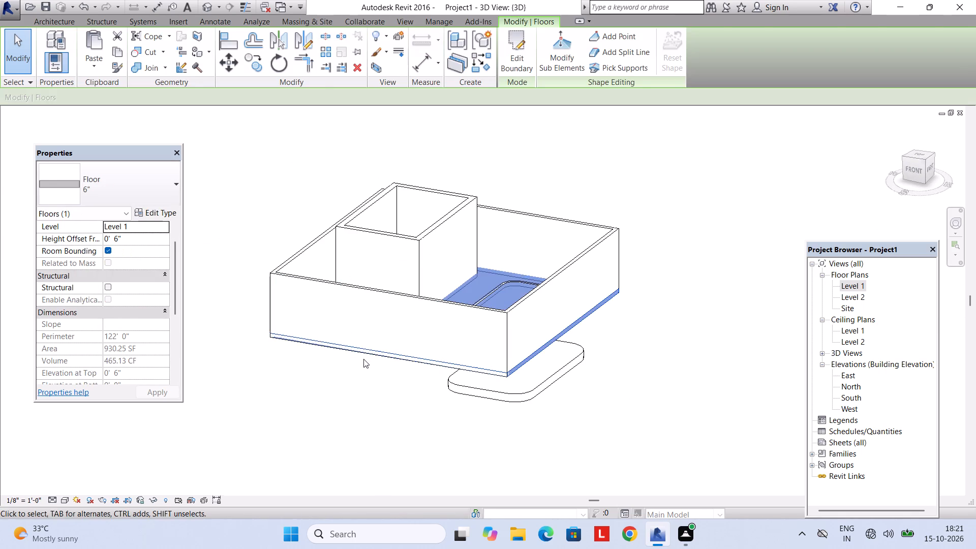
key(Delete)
Create a 6" floor on the Level 1 plan with a 29'-6" x 29'-6" rectangular boundary along the plot walls' inner faces.
shift+middle_drag(525, 333, 498, 332)
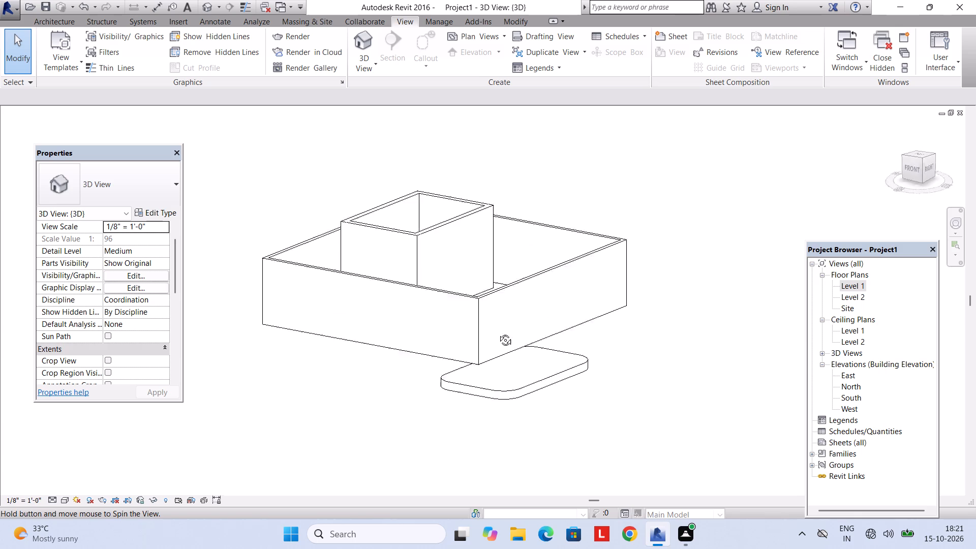
shift+middle_drag(498, 332, 601, 394)
scroll(601, 394, down, 1)
double_click(858, 284)
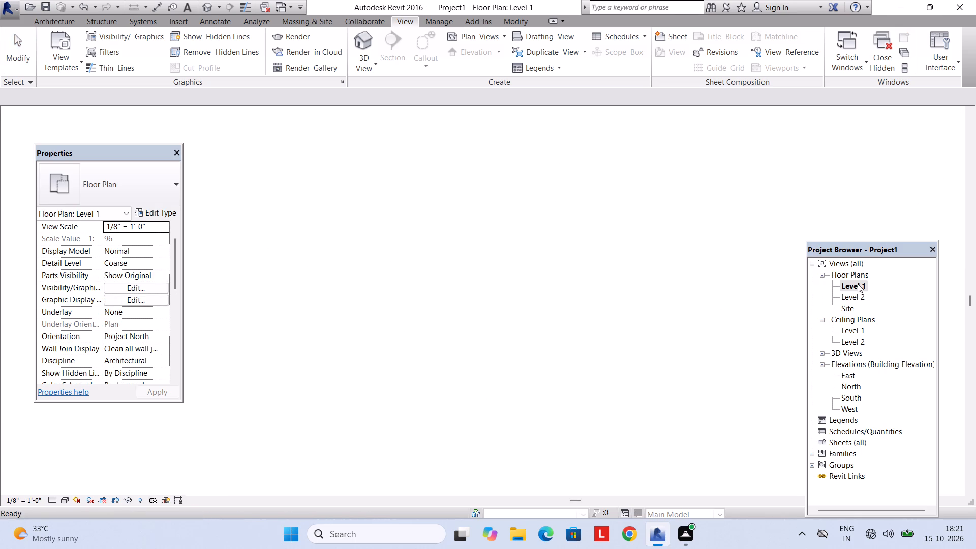
click(74, 21)
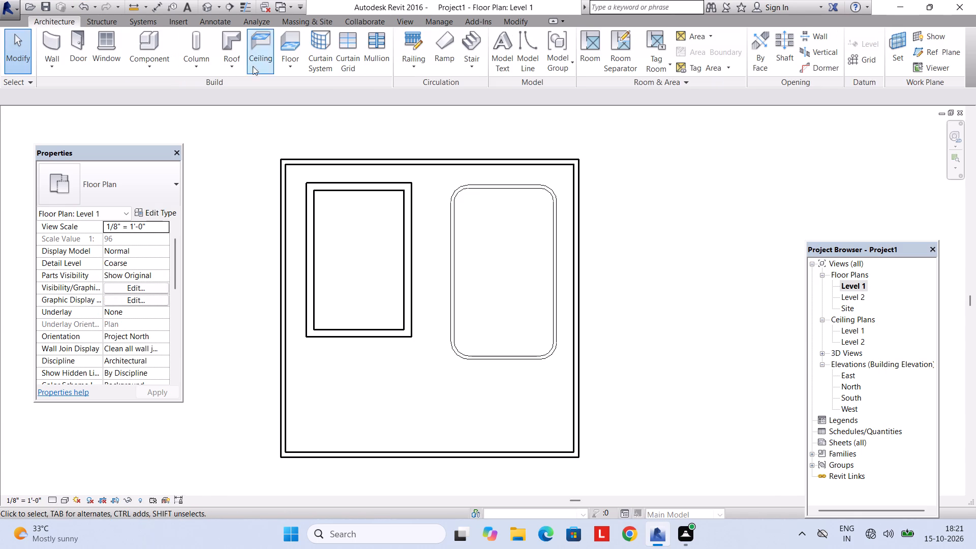
click(289, 44)
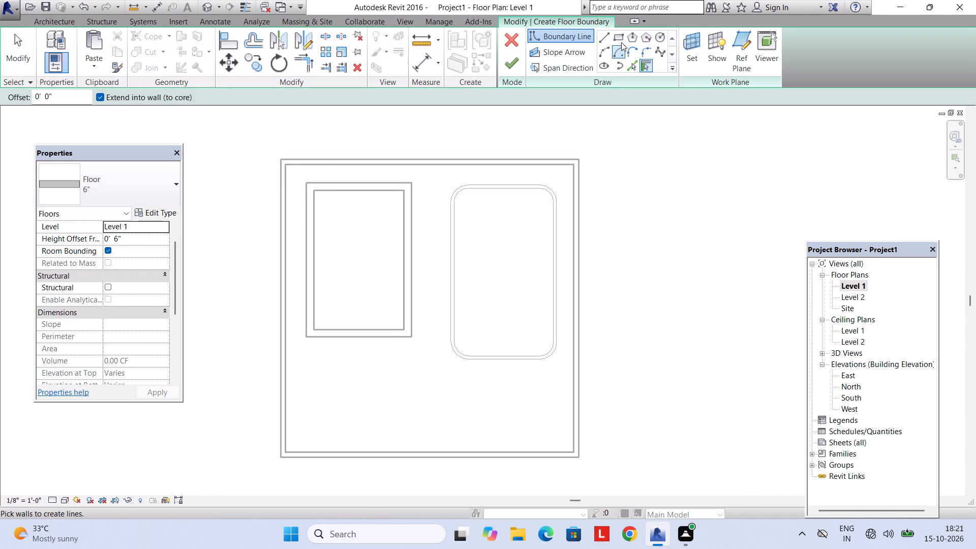
click(621, 42)
click(285, 167)
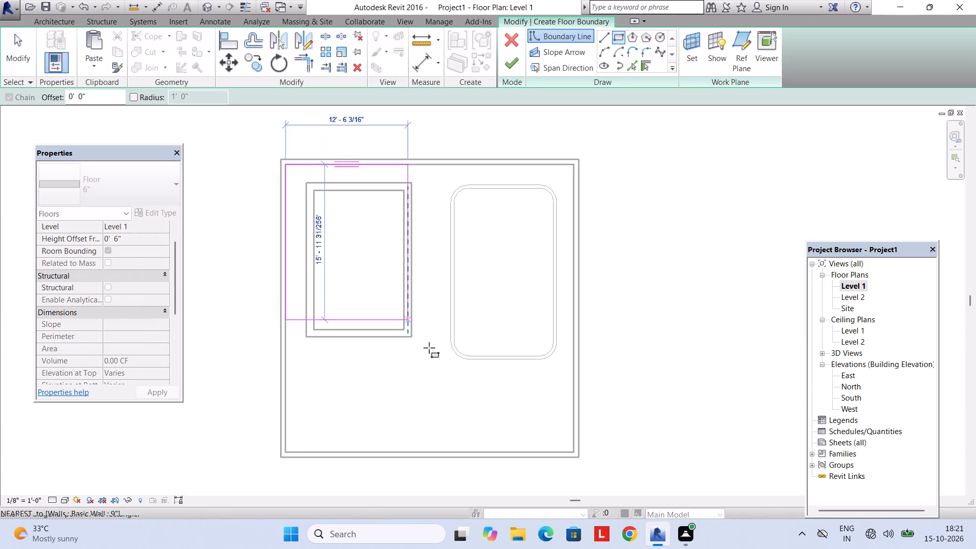
click(571, 449)
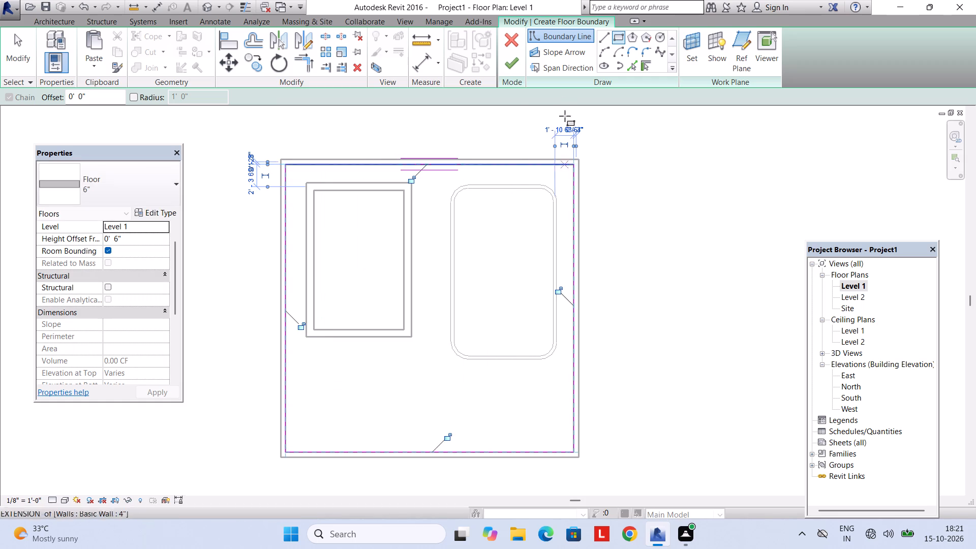
click(512, 54)
key(Escape)
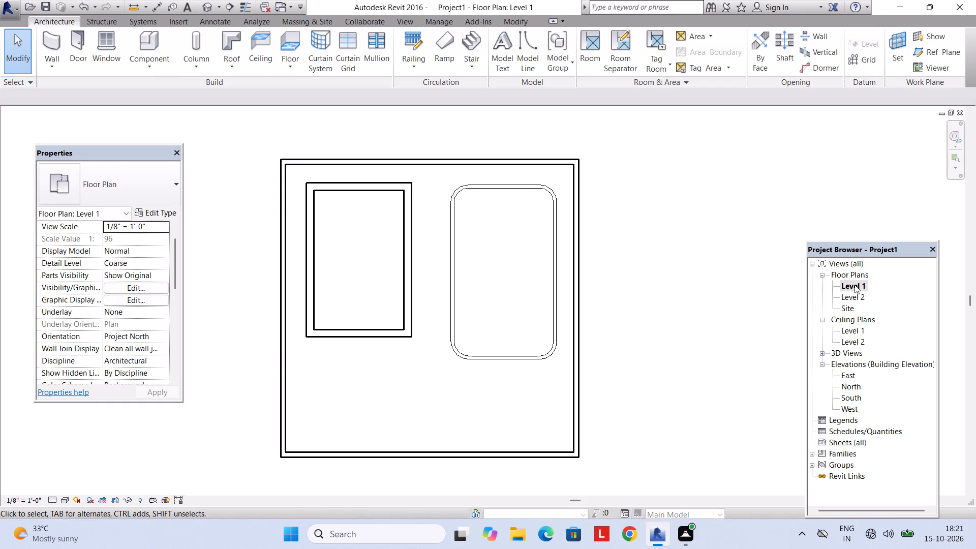
Open the 3D view and examine the new floor inside the plot walls from above and below.
click(398, 20)
click(371, 42)
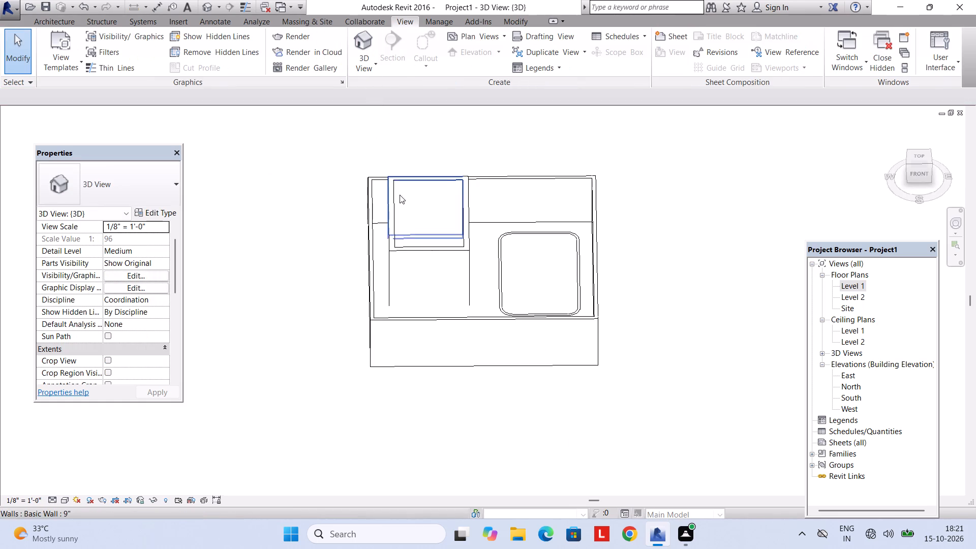
shift+middle_drag(430, 248, 396, 345)
shift+middle_drag(456, 377, 512, 193)
shift+middle_drag(512, 357, 485, 234)
shift+middle_drag(479, 309, 490, 241)
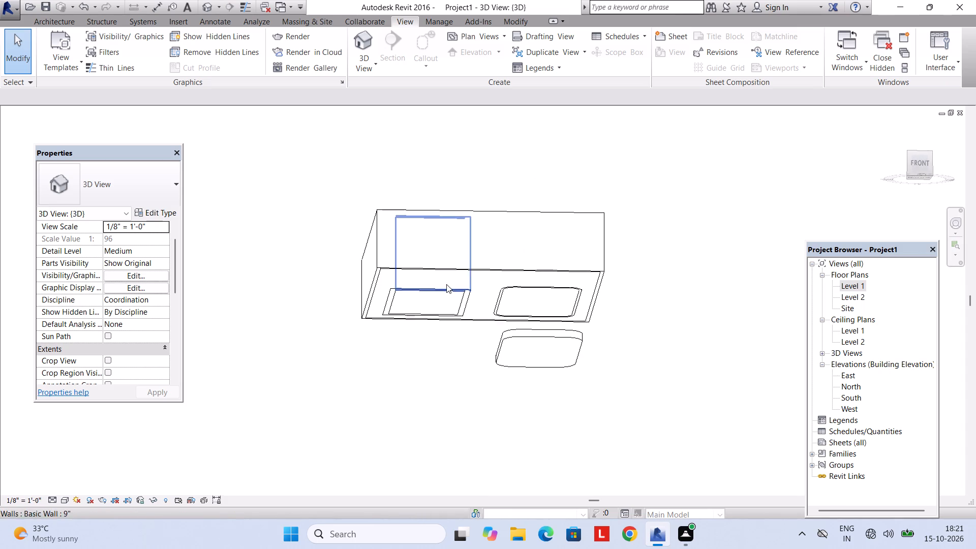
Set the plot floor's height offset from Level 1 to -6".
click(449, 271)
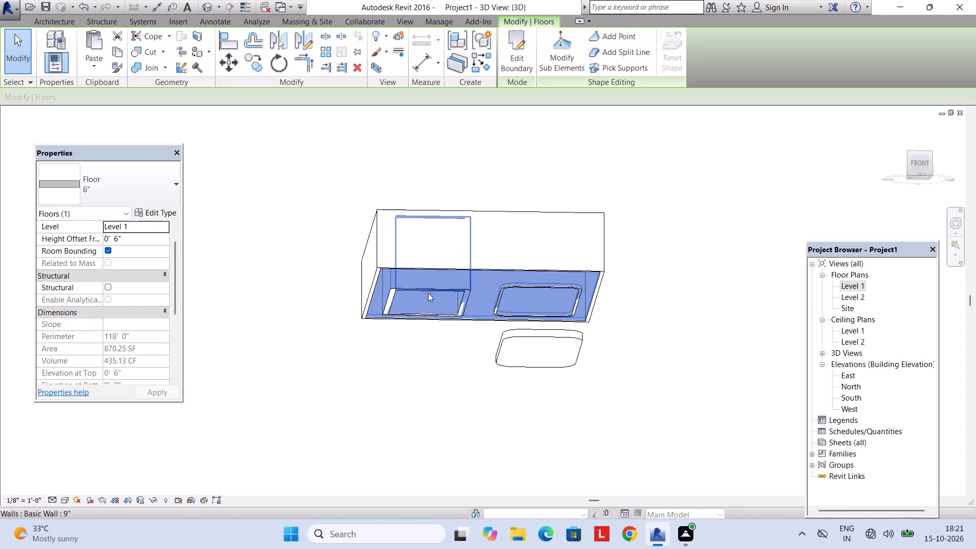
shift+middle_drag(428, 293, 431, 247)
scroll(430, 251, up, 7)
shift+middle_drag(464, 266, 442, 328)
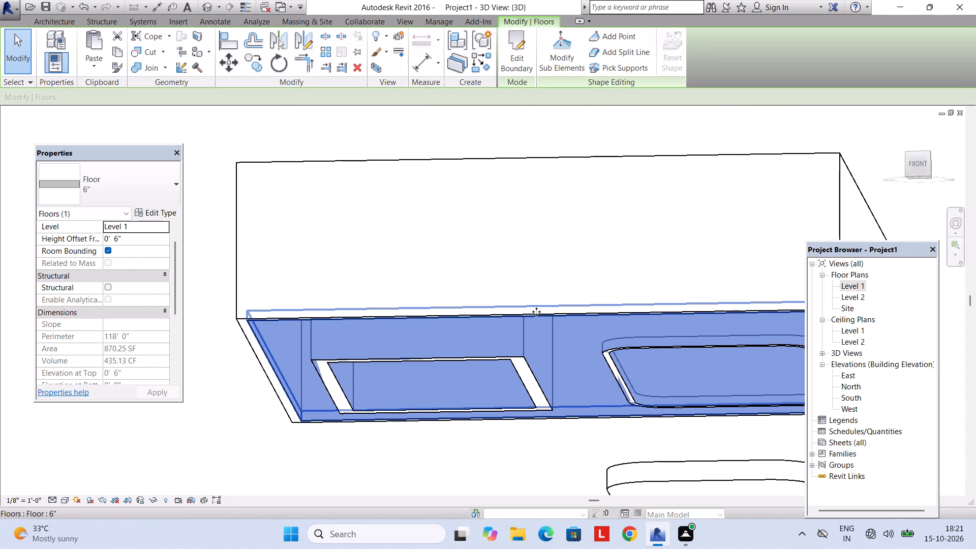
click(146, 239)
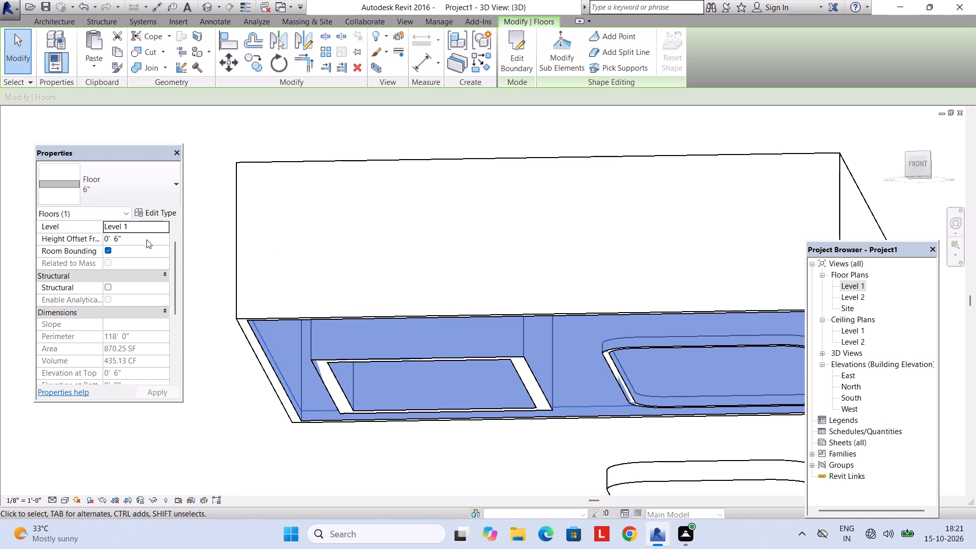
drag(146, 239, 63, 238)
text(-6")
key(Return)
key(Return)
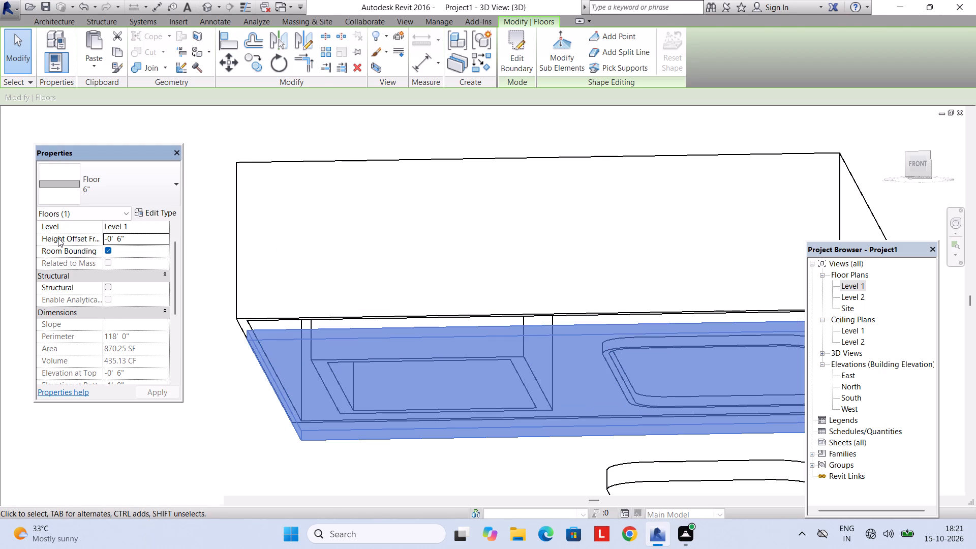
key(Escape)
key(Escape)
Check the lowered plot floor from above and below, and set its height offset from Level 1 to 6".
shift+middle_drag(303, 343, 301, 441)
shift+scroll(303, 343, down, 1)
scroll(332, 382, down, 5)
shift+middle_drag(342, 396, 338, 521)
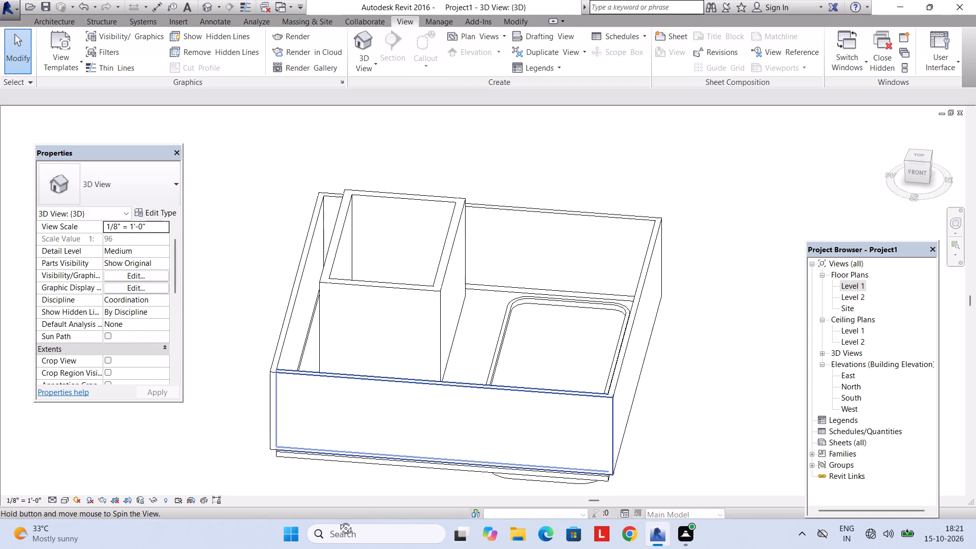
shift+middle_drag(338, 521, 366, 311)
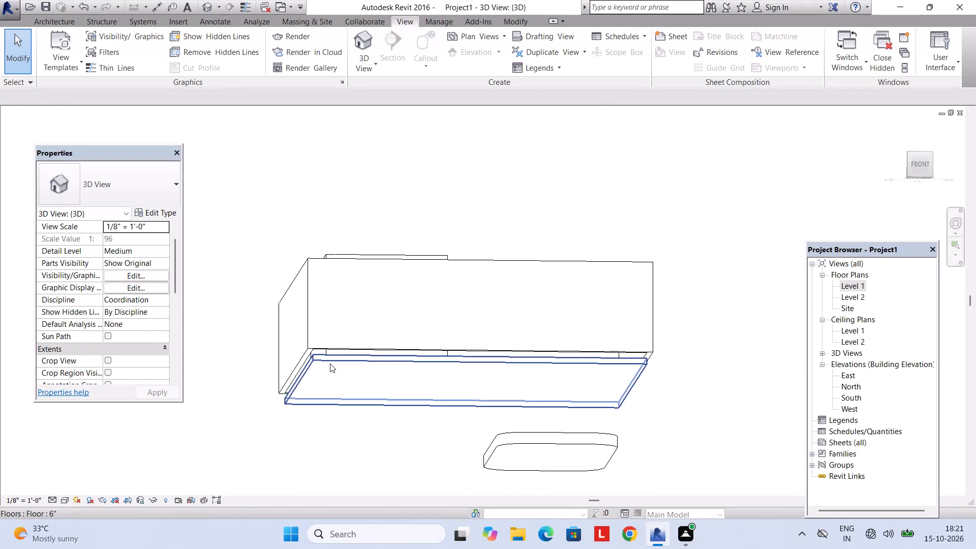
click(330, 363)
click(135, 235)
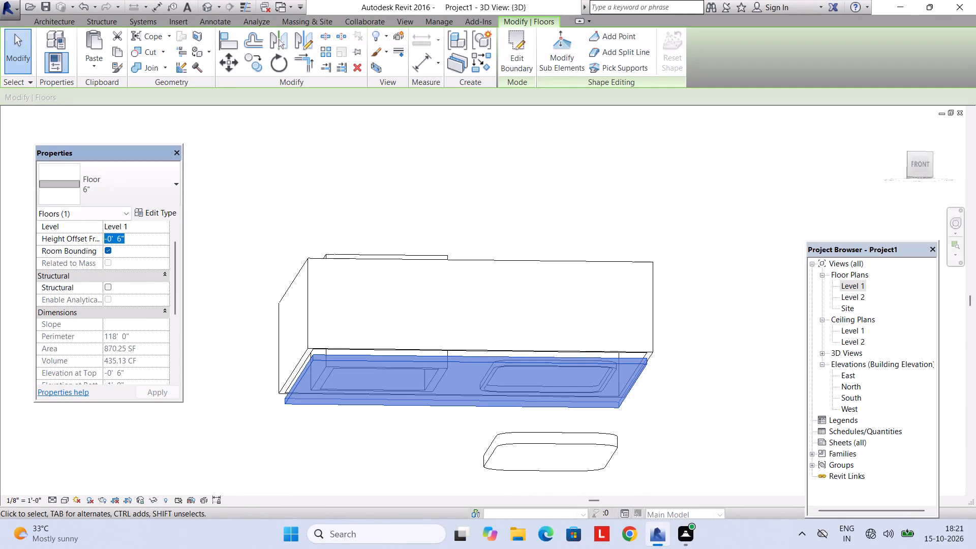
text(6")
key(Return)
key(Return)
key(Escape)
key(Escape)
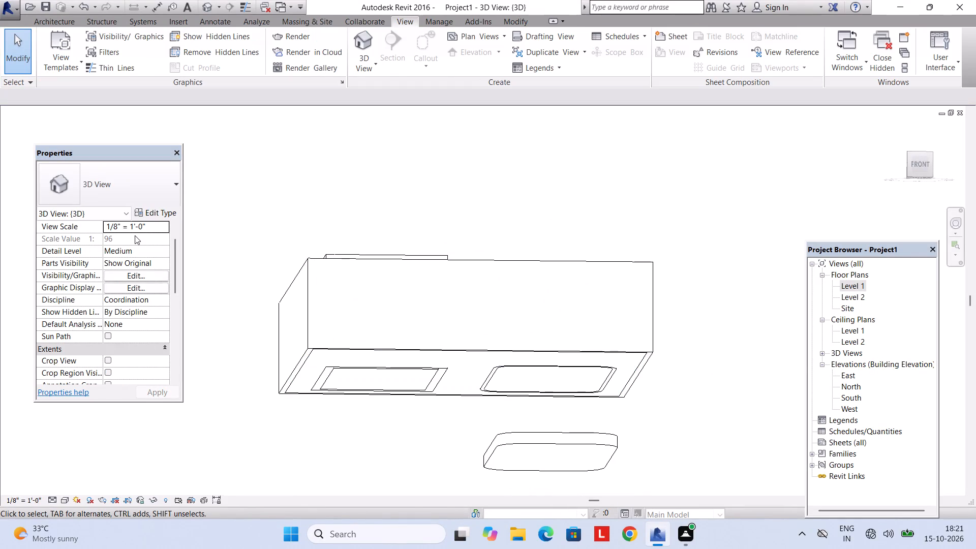
Examine the plot floor's underside and the layer structure of its 6" floor type.
shift+middle_drag(354, 257, 309, 426)
shift+middle_drag(409, 340, 387, 416)
middle_drag(393, 416, 417, 233)
middle_drag(413, 372, 425, 252)
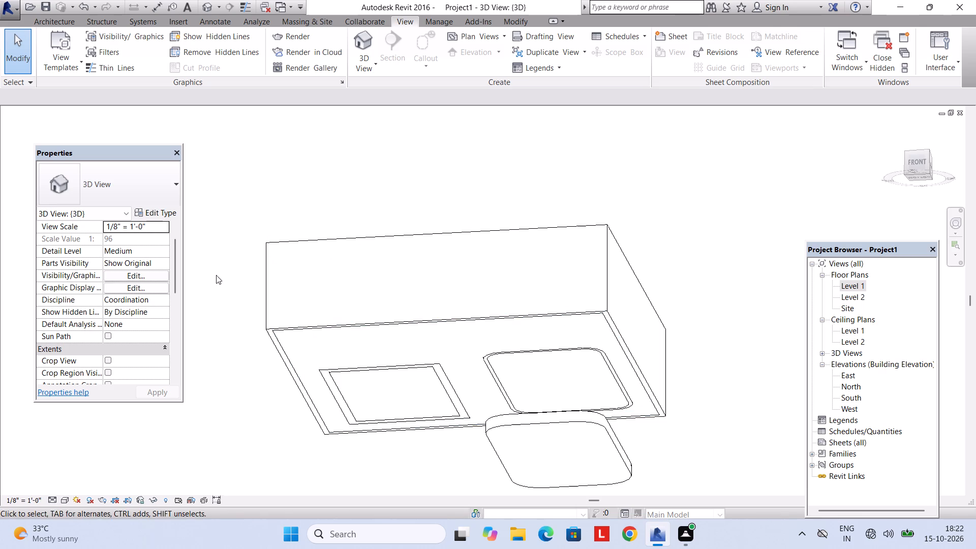
click(372, 329)
click(148, 217)
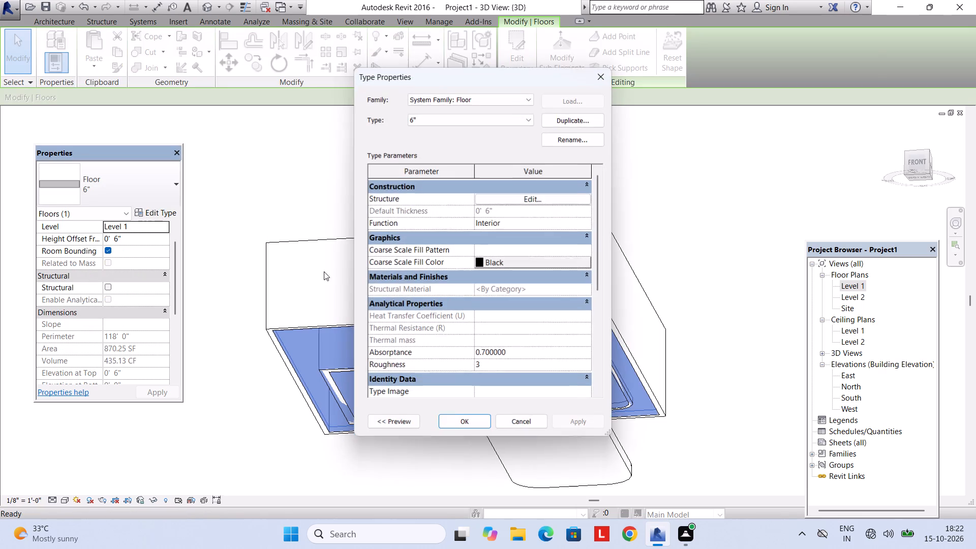
click(547, 194)
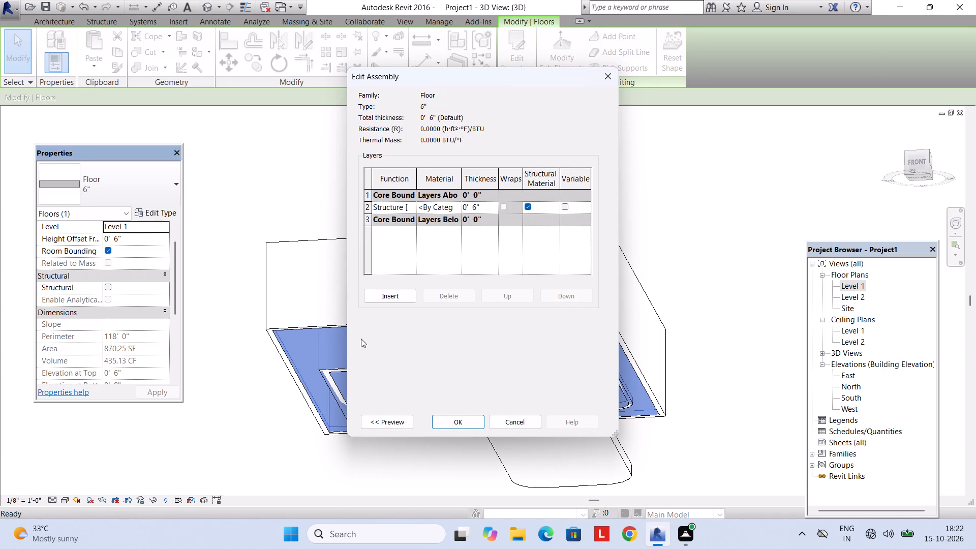
key(Escape)
key(Escape)
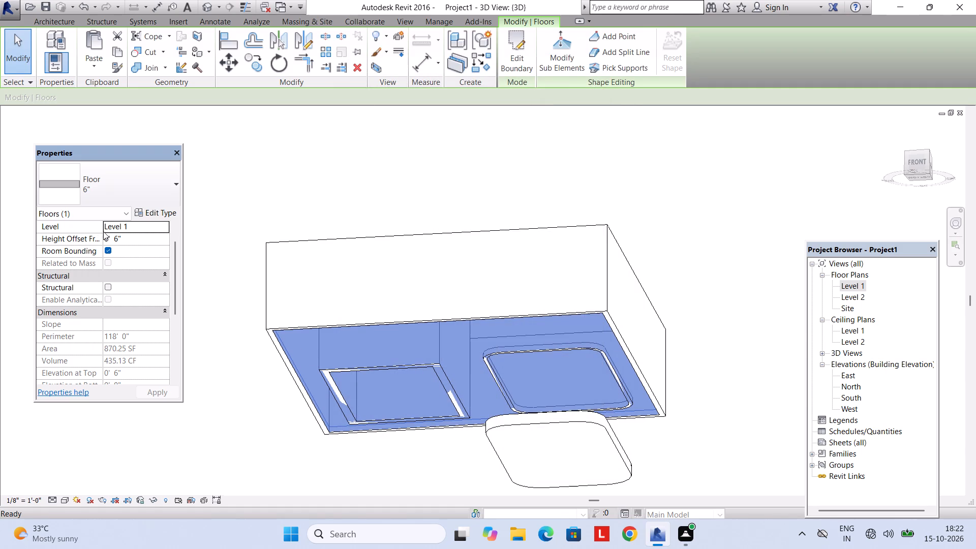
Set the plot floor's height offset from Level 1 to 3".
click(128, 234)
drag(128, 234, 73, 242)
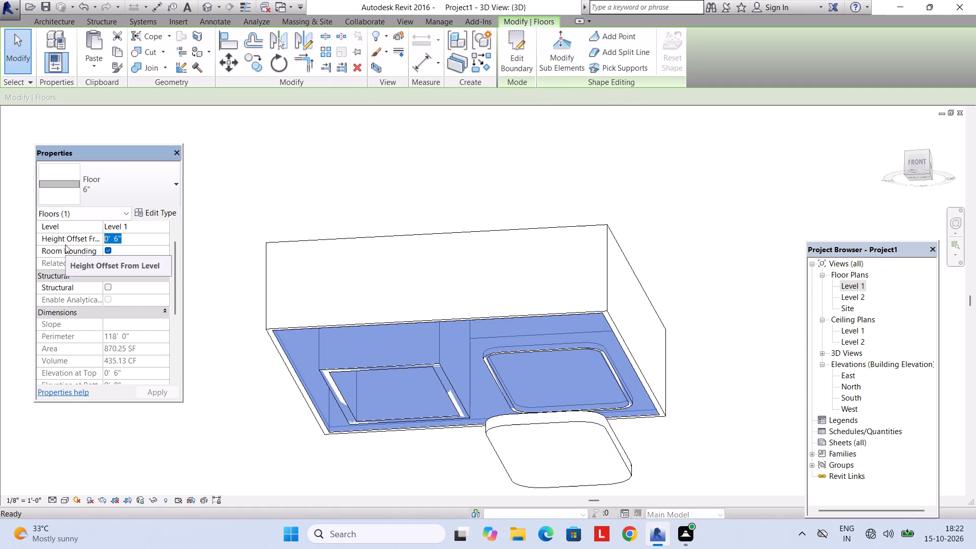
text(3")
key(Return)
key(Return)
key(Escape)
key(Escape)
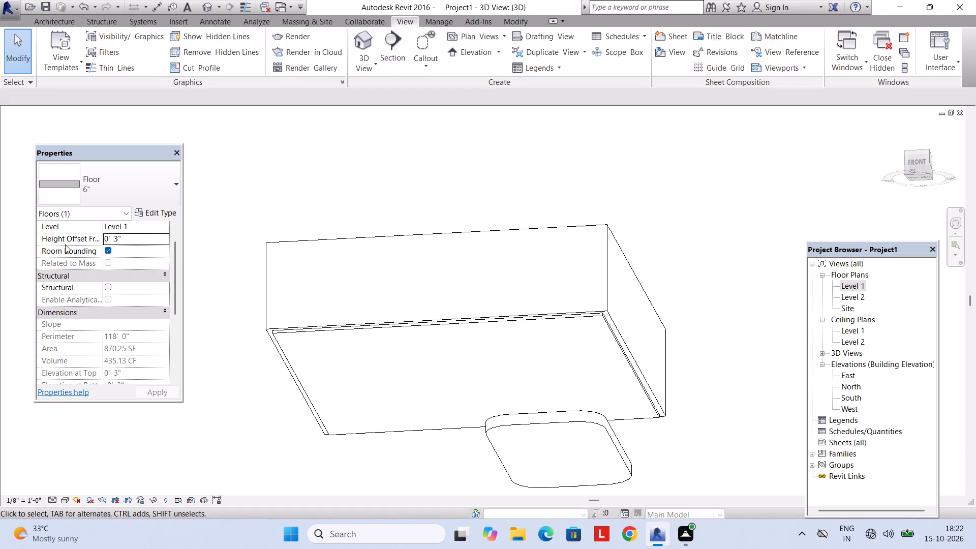
Set the 3D view's visual style to Realistic.
shift+middle_drag(315, 324, 303, 474)
shift+middle_drag(348, 364, 346, 504)
shift+middle_drag(364, 418, 359, 486)
shift+middle_drag(416, 439, 325, 426)
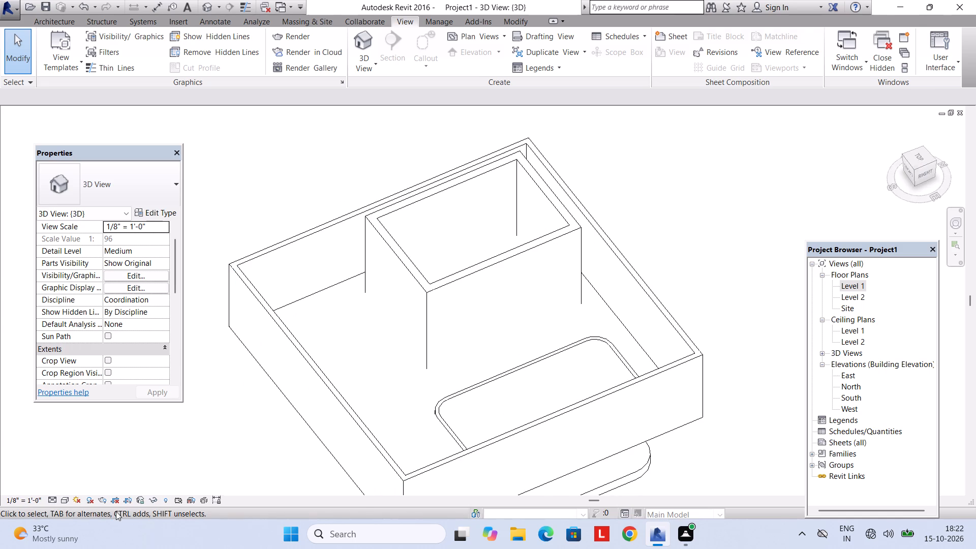
click(64, 502)
click(97, 473)
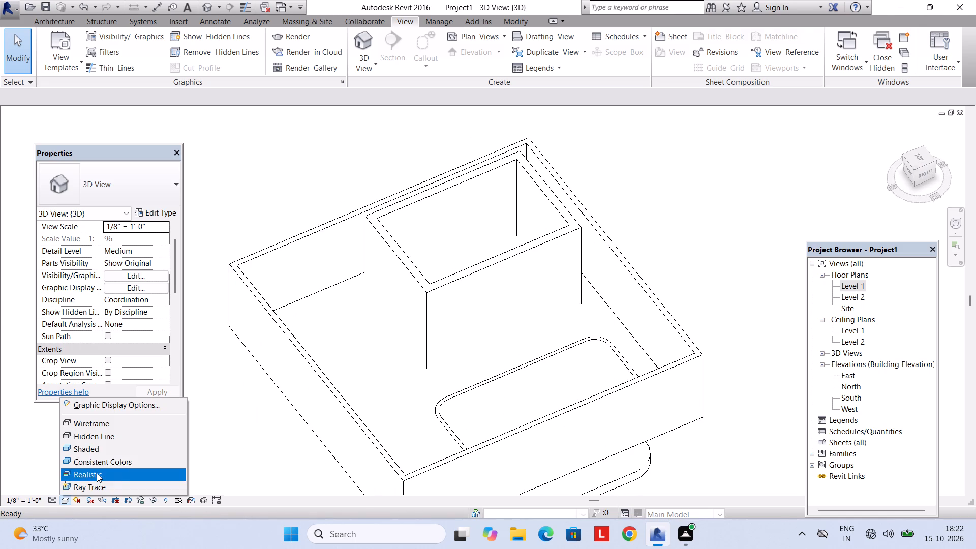
shift+middle_drag(236, 457, 347, 435)
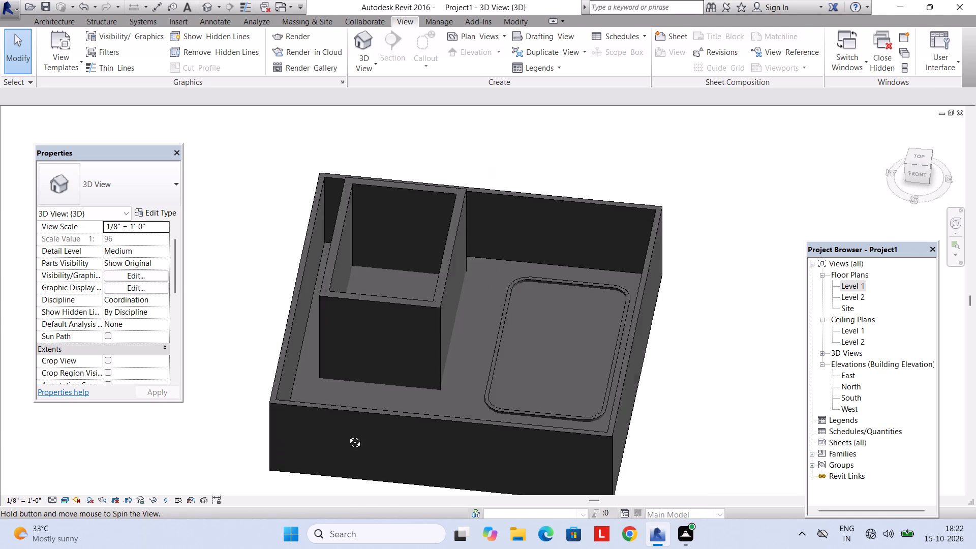
shift+middle_drag(347, 435, 359, 370)
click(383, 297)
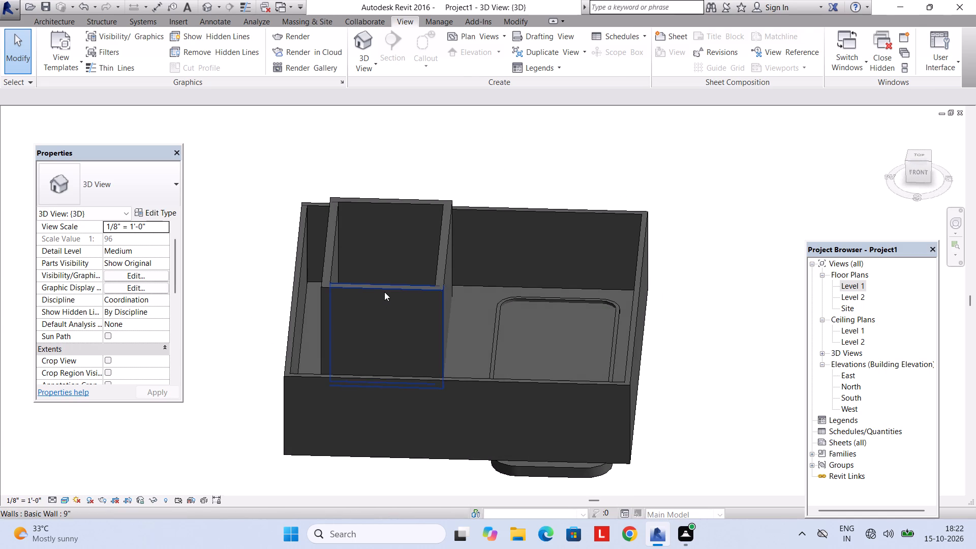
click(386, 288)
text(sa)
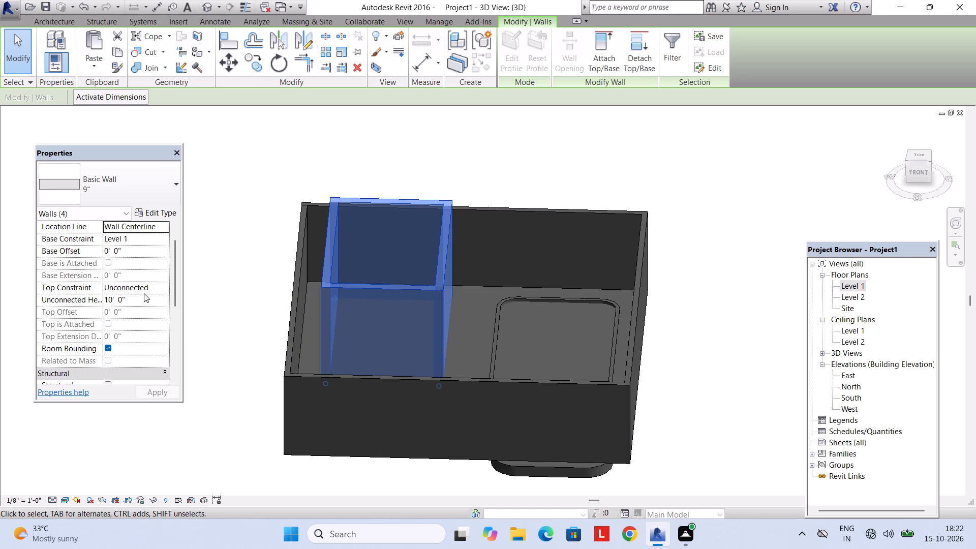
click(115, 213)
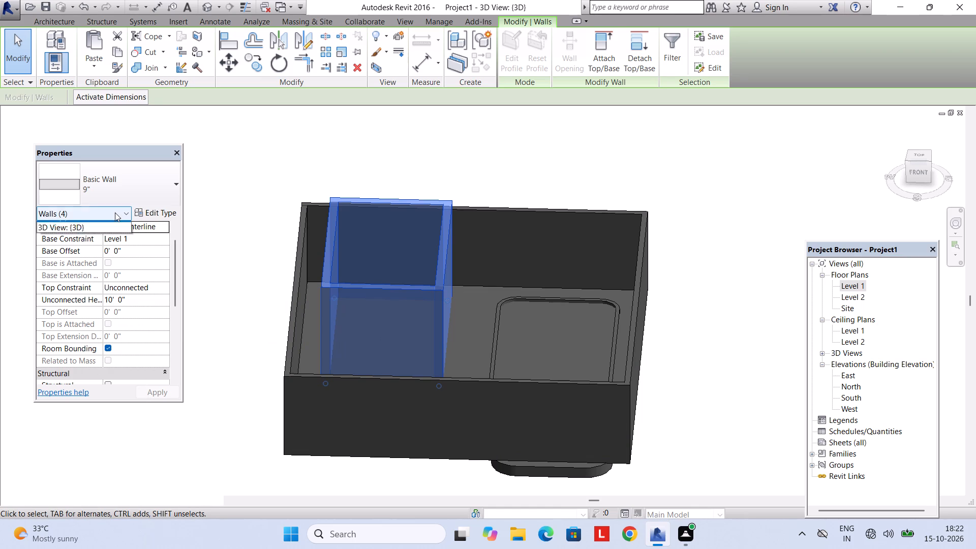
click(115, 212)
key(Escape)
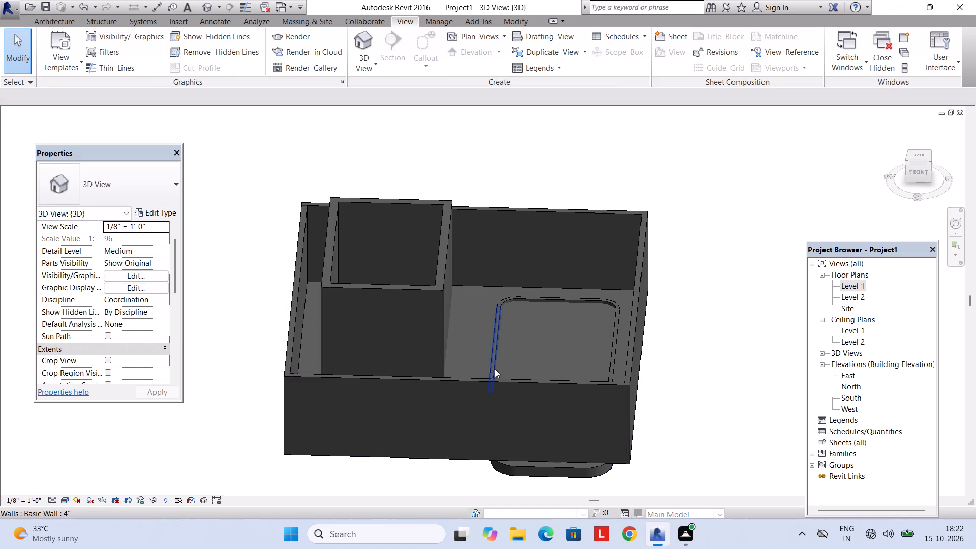
Set the plot floor's height offset from Level 1 to 6".
shift+middle_drag(495, 369, 444, 541)
scroll(367, 406, up, 2)
shift+middle_drag(372, 405, 435, 239)
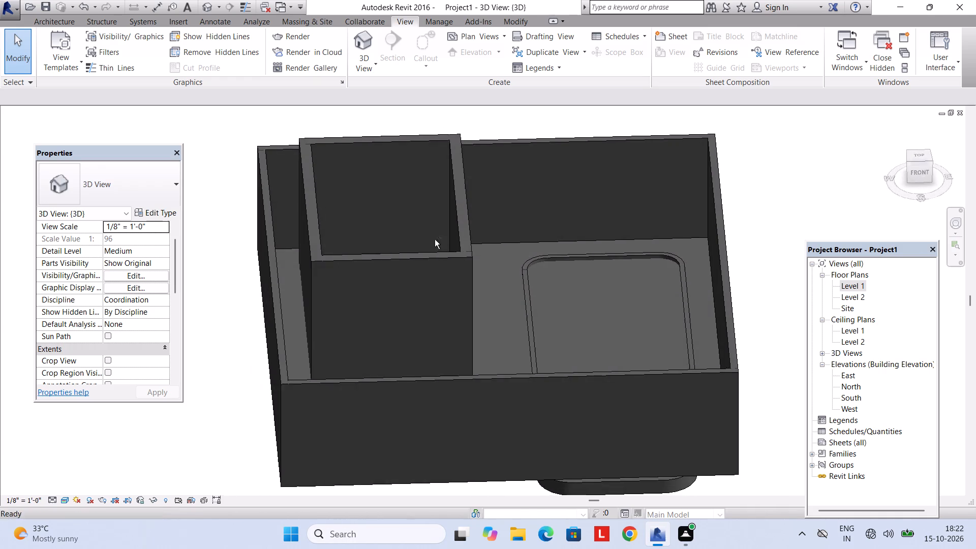
middle_drag(423, 261, 559, 178)
shift+middle_drag(560, 260, 562, 191)
shift+middle_drag(543, 238, 565, 192)
shift+middle_drag(558, 224, 565, 202)
scroll(246, 367, up, 5)
click(258, 313)
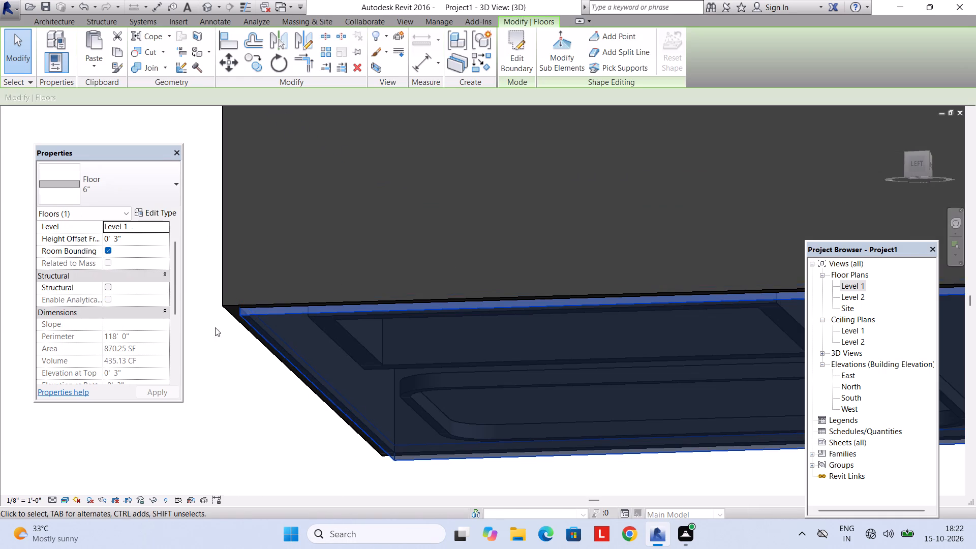
click(134, 245)
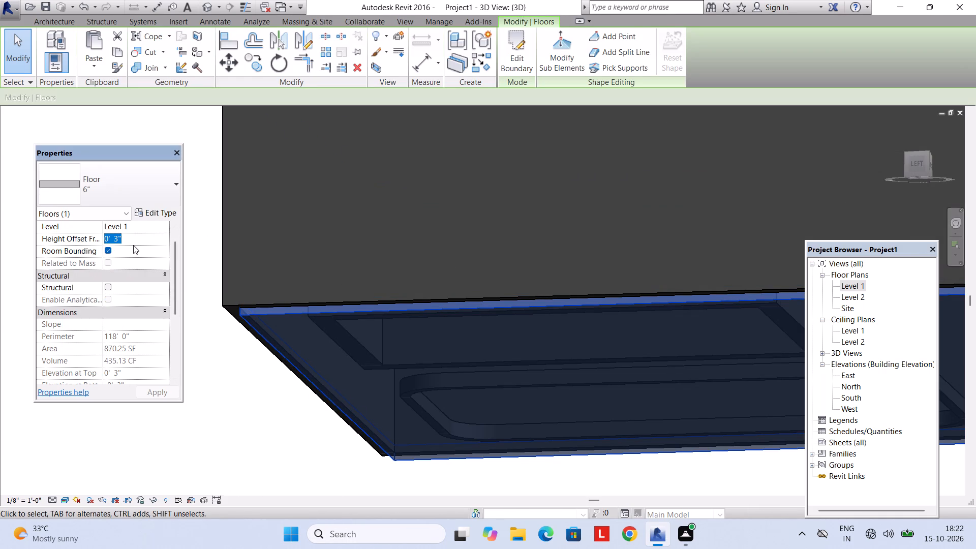
text(6")
key(Return)
key(Return)
key(Escape)
key(Escape)
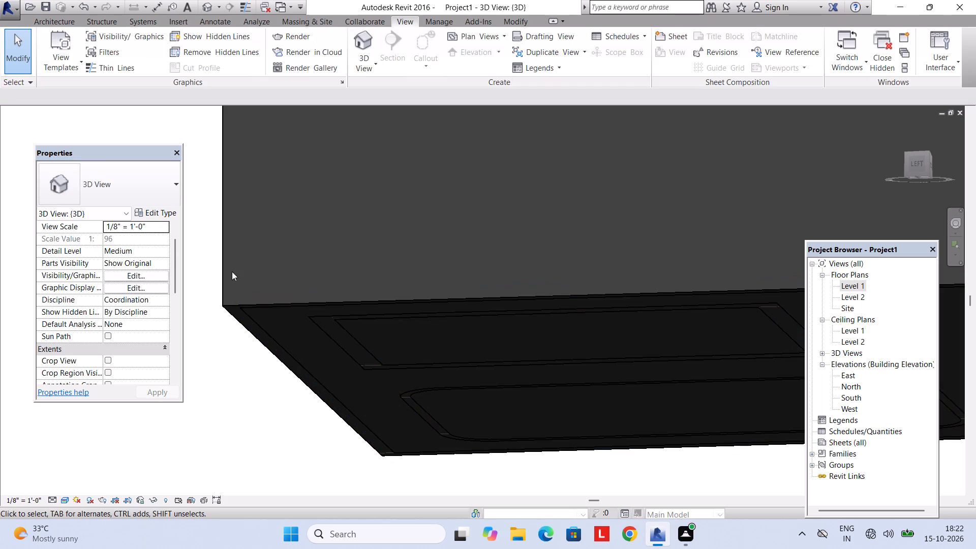
Delete the four 9" walls of the room beside the pool.
shift+middle_drag(440, 359, 415, 264)
click(317, 274)
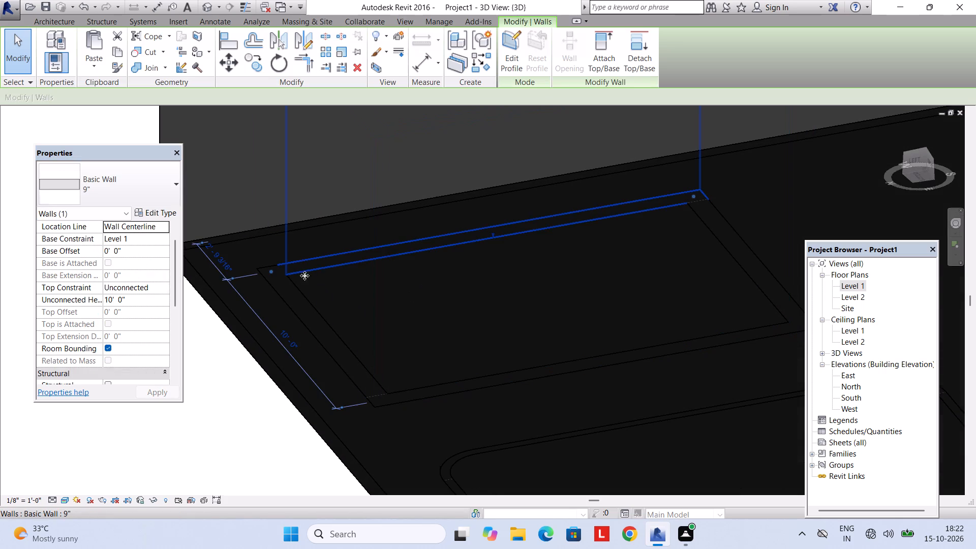
key(Escape)
scroll(533, 322, down, 6)
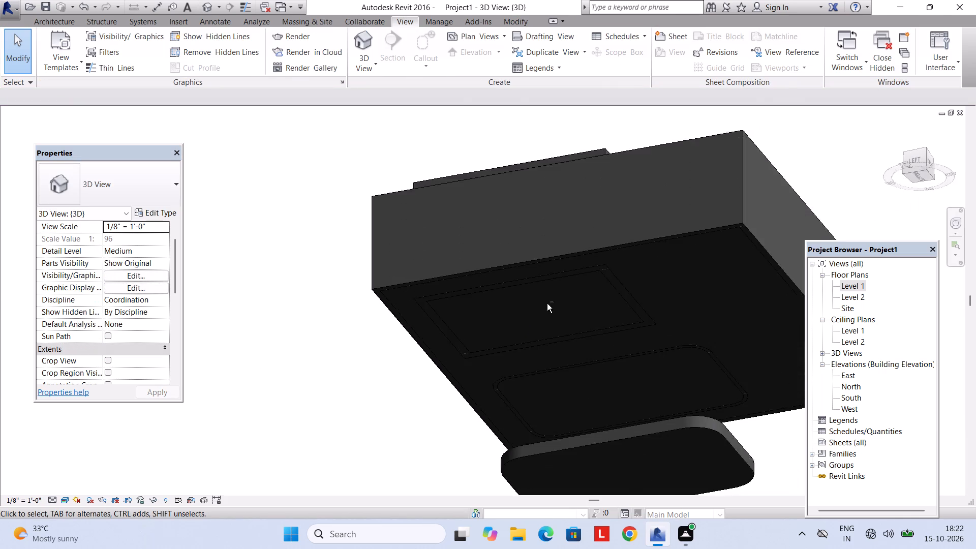
shift+middle_drag(547, 303, 443, 545)
shift+middle_drag(498, 294, 432, 523)
shift+middle_drag(490, 361, 485, 471)
click(533, 333)
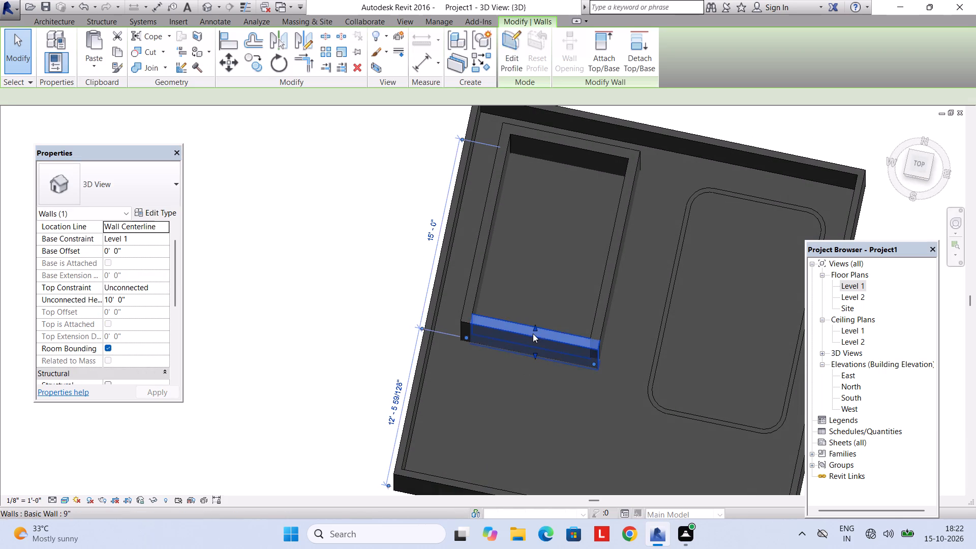
key(Delete)
click(486, 247)
key(Delete)
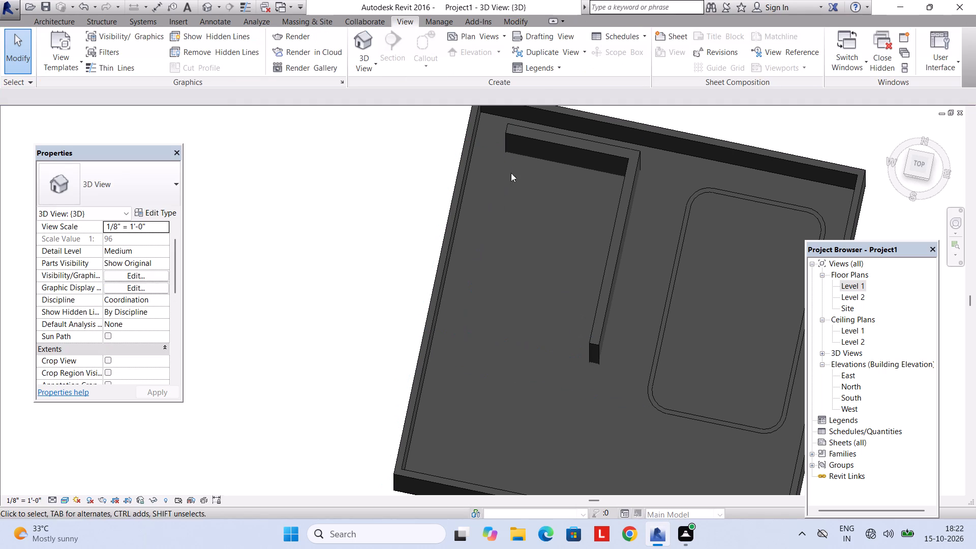
click(547, 138)
key(Delete)
click(628, 200)
key(Delete)
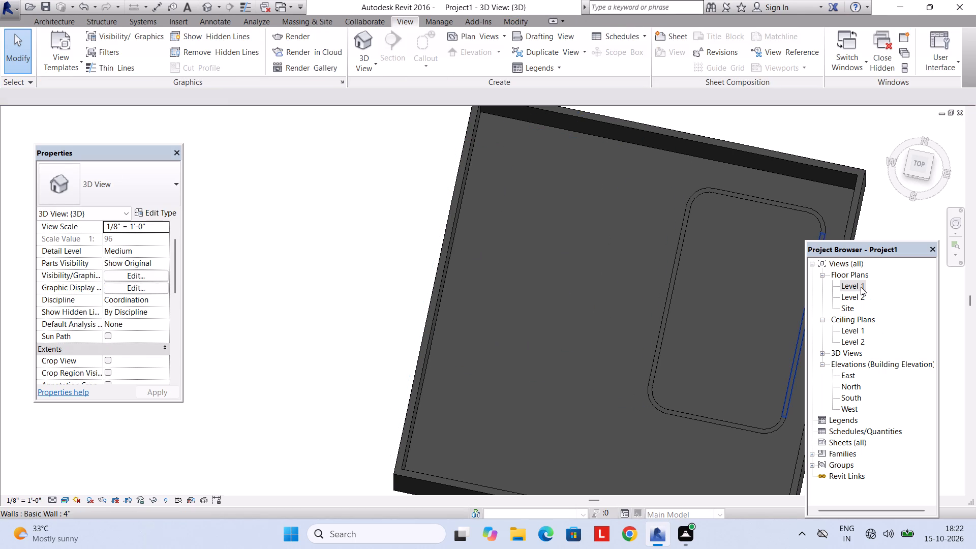
On the Level 1 plan, draw a 10' x 15' rectangular room beside the pool with 4" walls and a 20' unconnected height.
double_click(860, 287)
scroll(336, 286, down, 1)
middle_drag(318, 279, 323, 282)
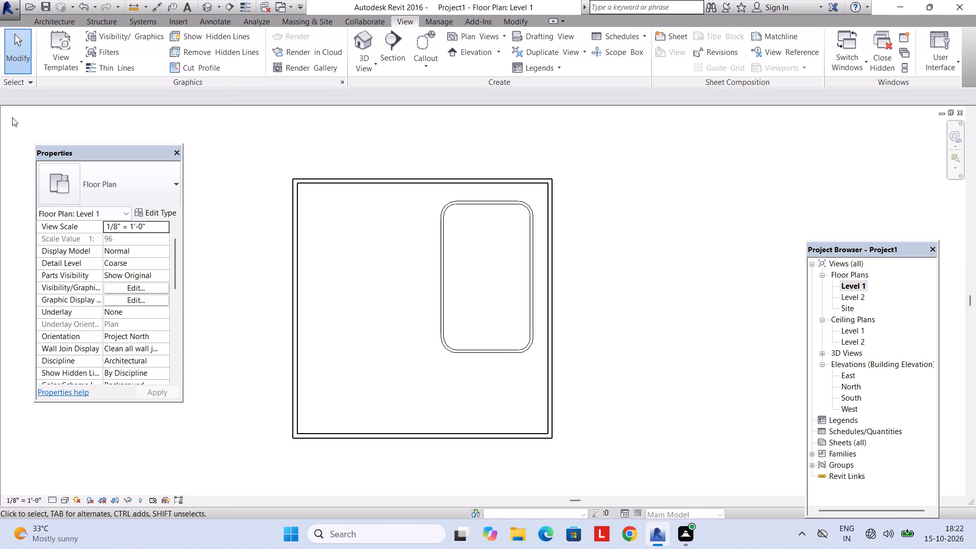
click(66, 21)
click(49, 41)
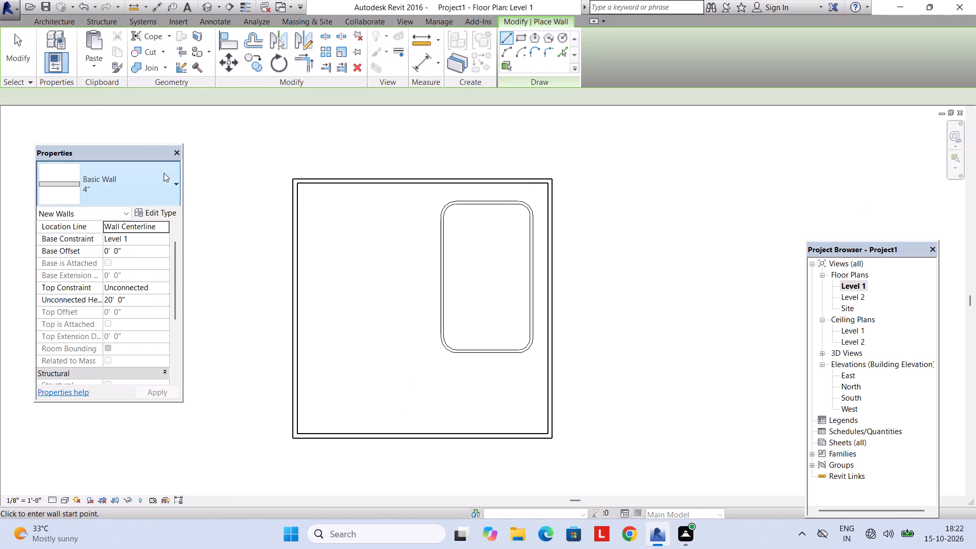
click(157, 185)
click(106, 287)
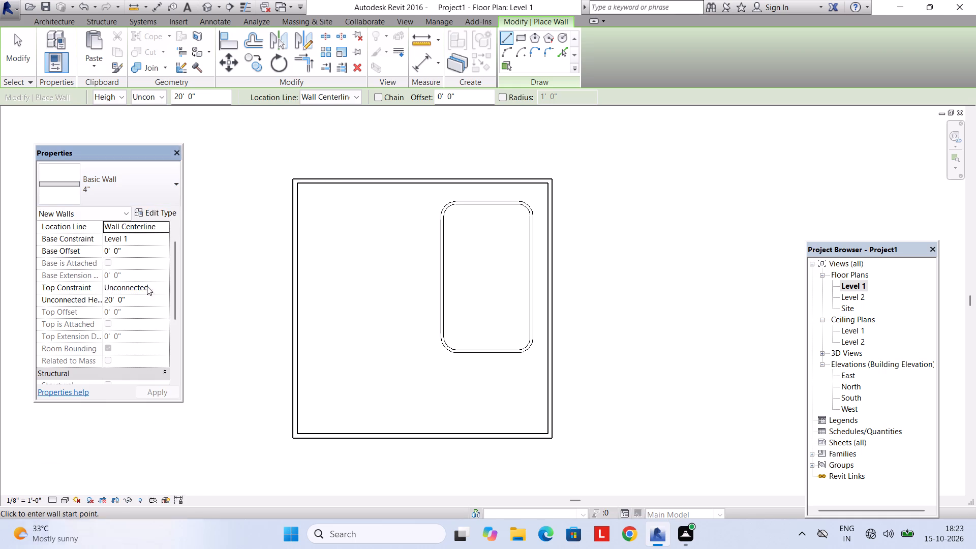
click(525, 35)
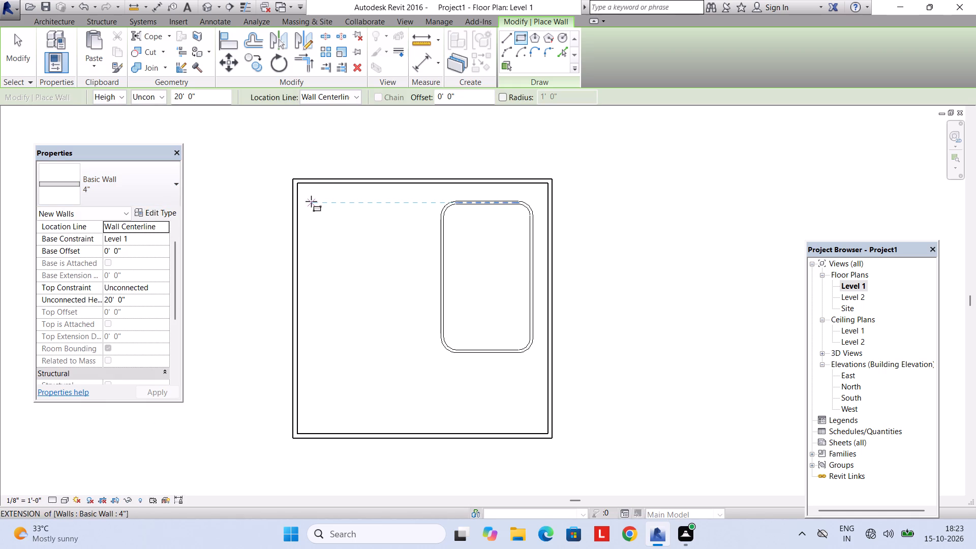
click(315, 202)
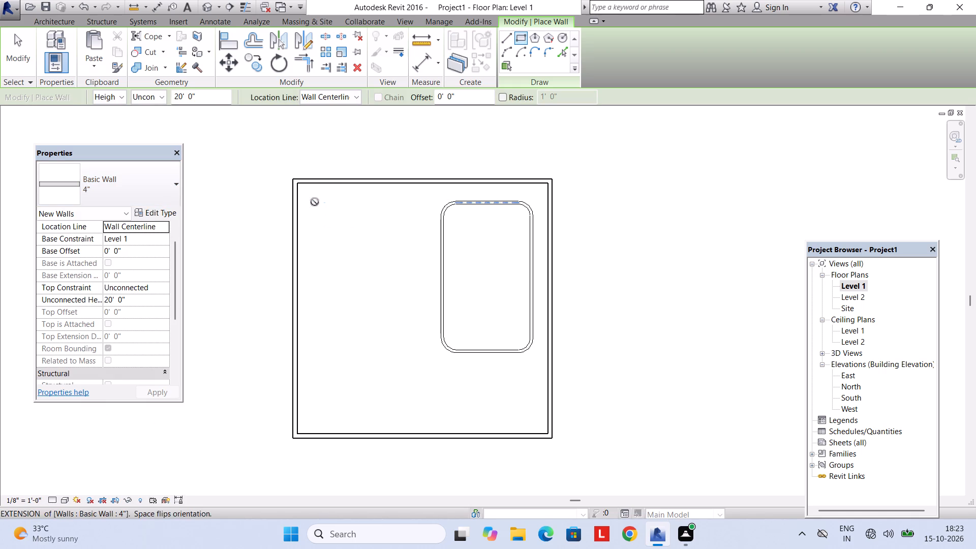
click(402, 331)
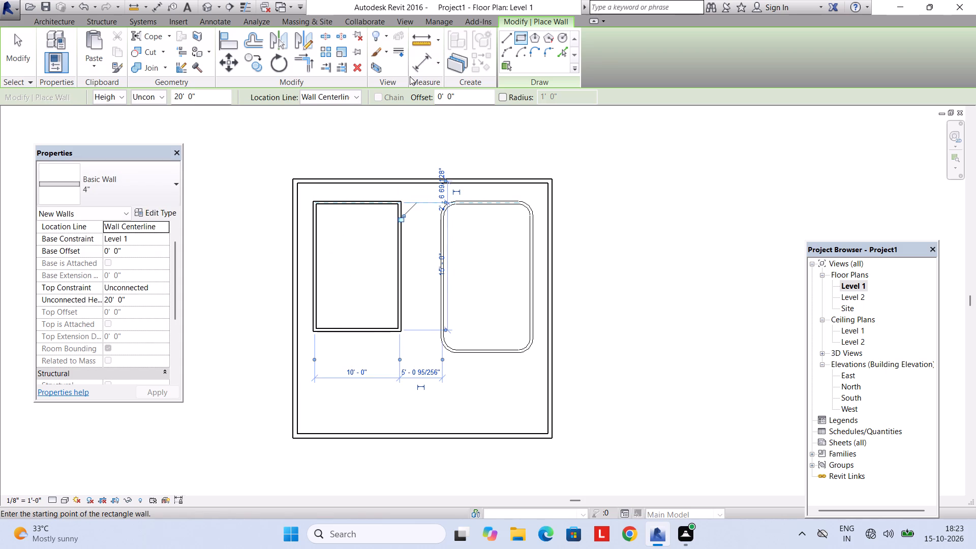
key(Escape)
key(Escape)
Open the 3D view and examine where the new room walls meet the plot floor.
click(408, 21)
click(371, 43)
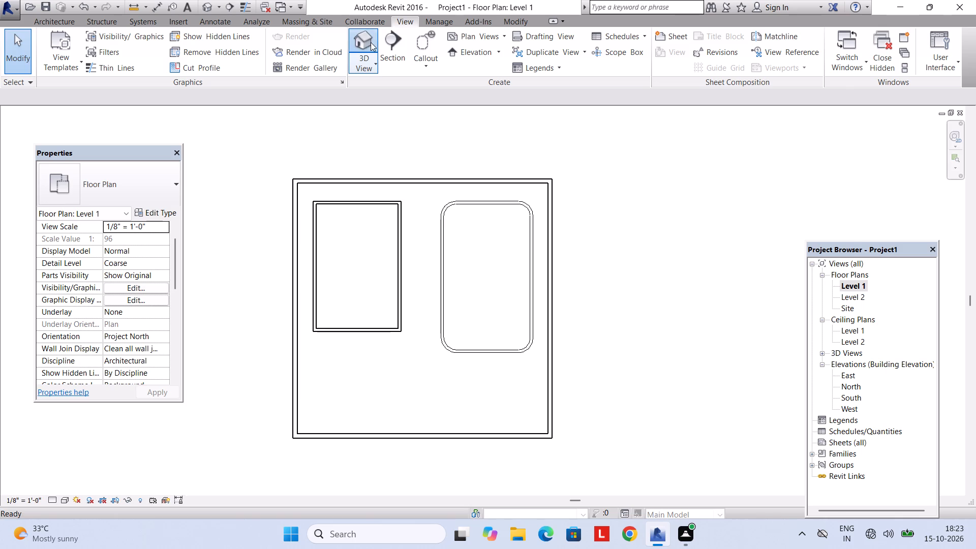
shift+middle_drag(467, 210, 416, 121)
shift+middle_drag(483, 225, 473, 125)
shift+middle_drag(515, 192, 515, 174)
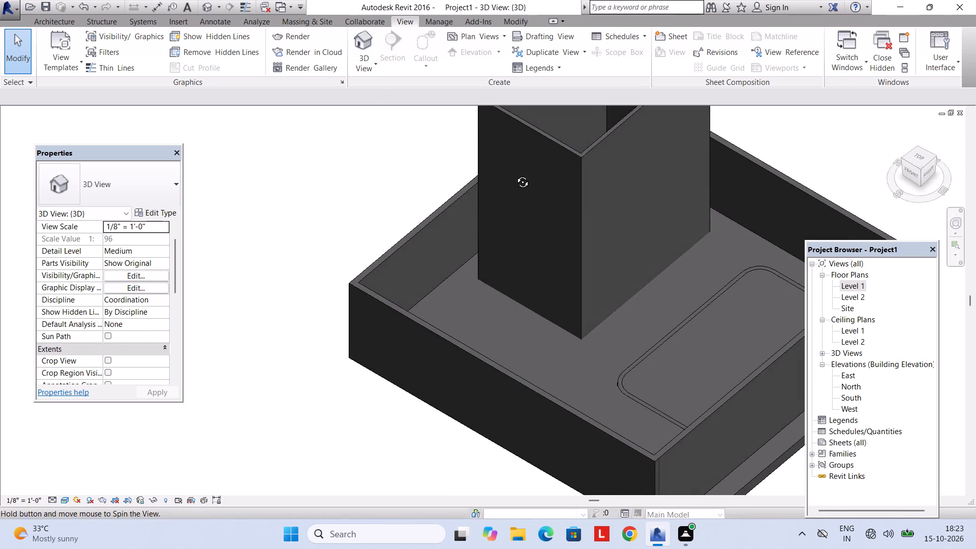
shift+middle_drag(515, 174, 493, 110)
shift+middle_drag(538, 314, 490, 260)
middle_drag(661, 323, 655, 361)
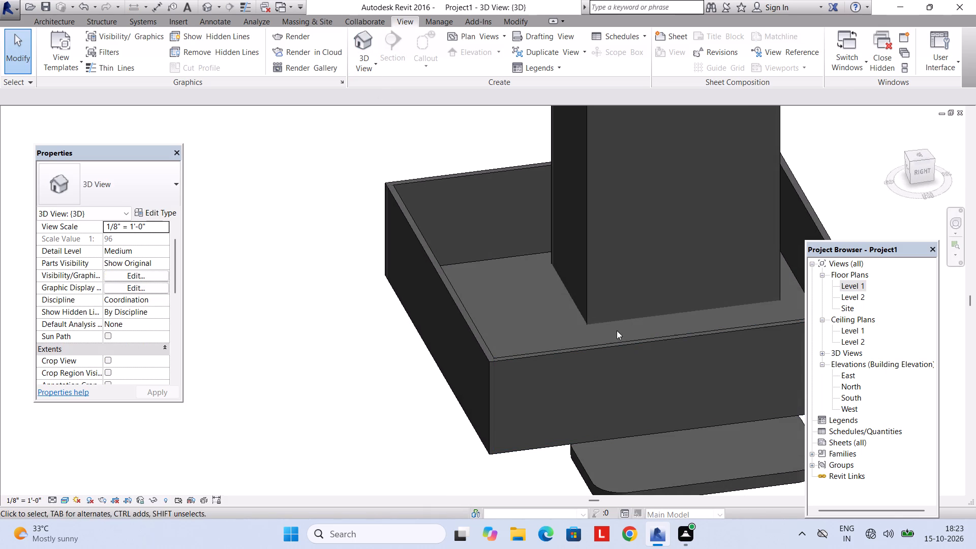
Adjust the base height of the room's pool-side 4" wall slightly where it meets the plot floor.
click(592, 320)
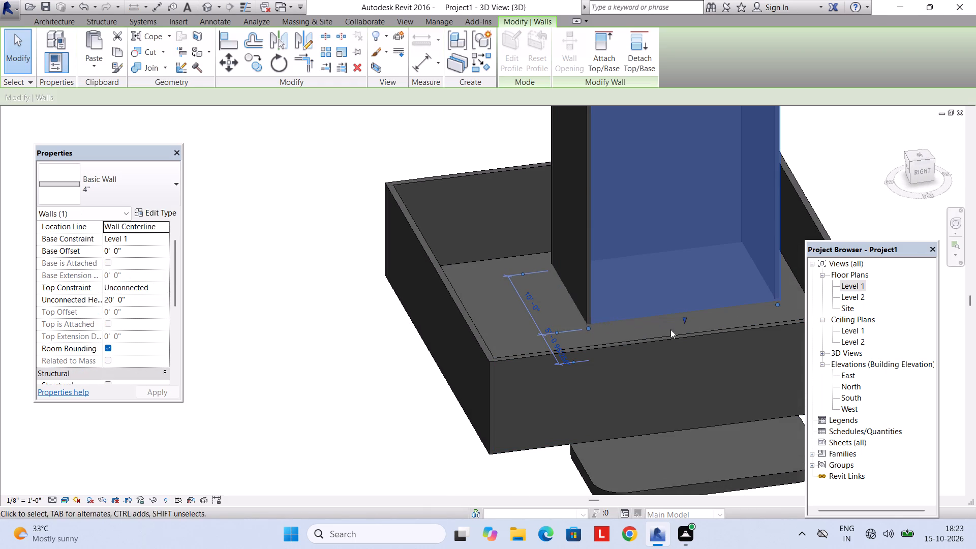
drag(684, 320, 684, 316)
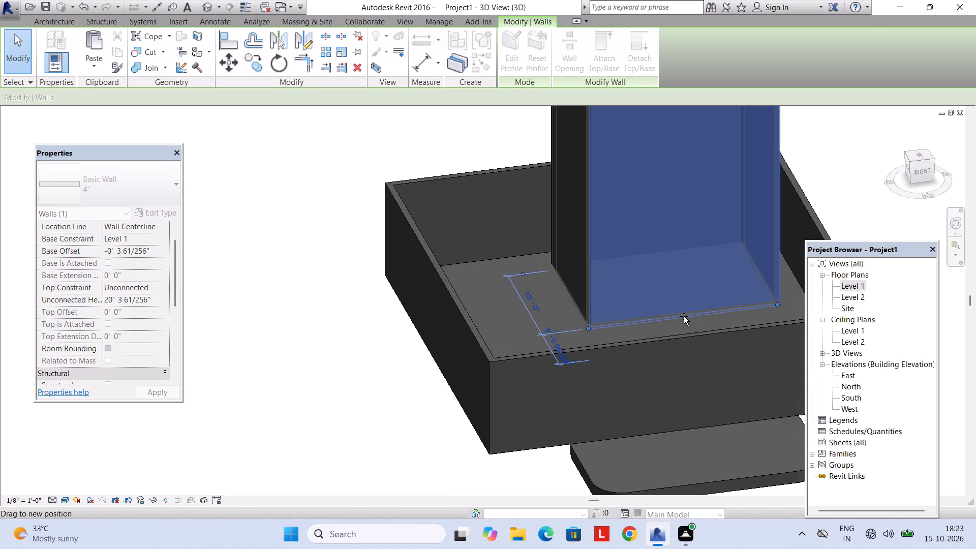
drag(684, 316, 678, 310)
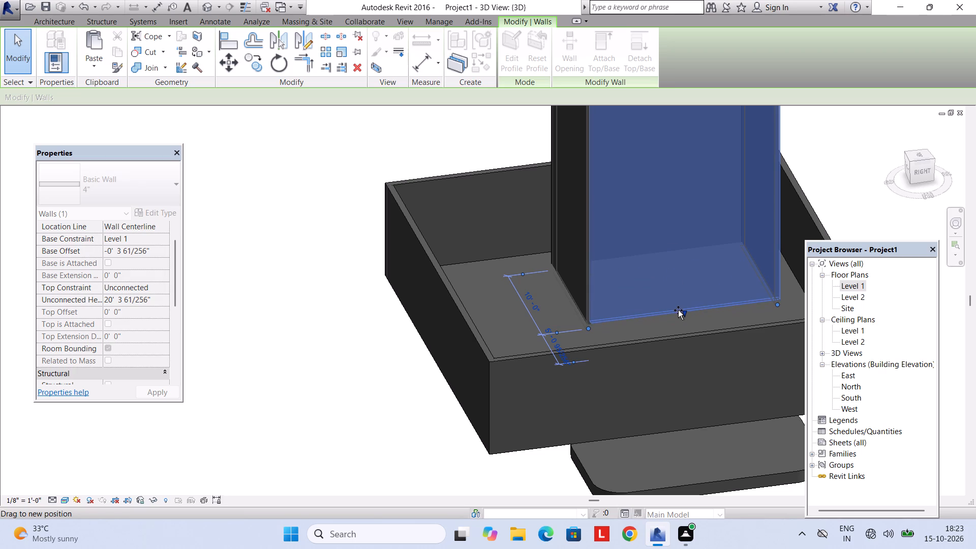
drag(678, 310, 678, 312)
key(Escape)
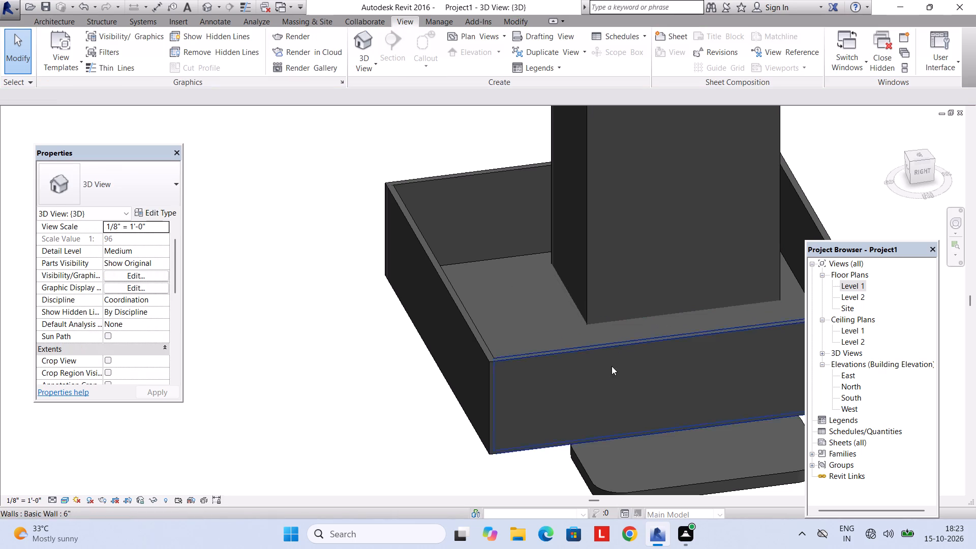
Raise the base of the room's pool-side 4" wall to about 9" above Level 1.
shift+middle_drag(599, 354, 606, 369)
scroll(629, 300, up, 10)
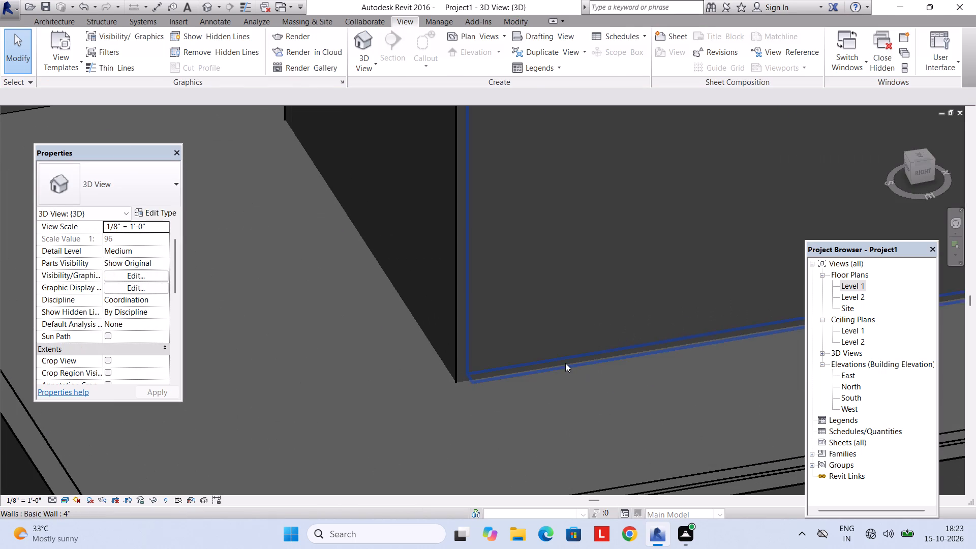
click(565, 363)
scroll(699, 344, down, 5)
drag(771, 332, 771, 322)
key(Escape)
Delete the floor slab that spans the bottom of the walled plot.
scroll(611, 364, down, 4)
middle_drag(607, 365, 607, 365)
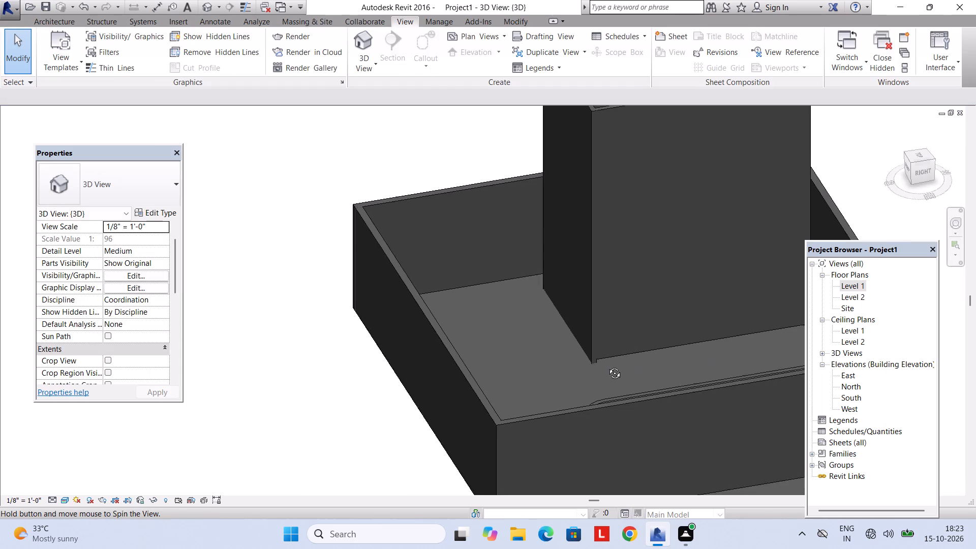
middle_drag(607, 365, 711, 184)
middle_drag(659, 306, 666, 219)
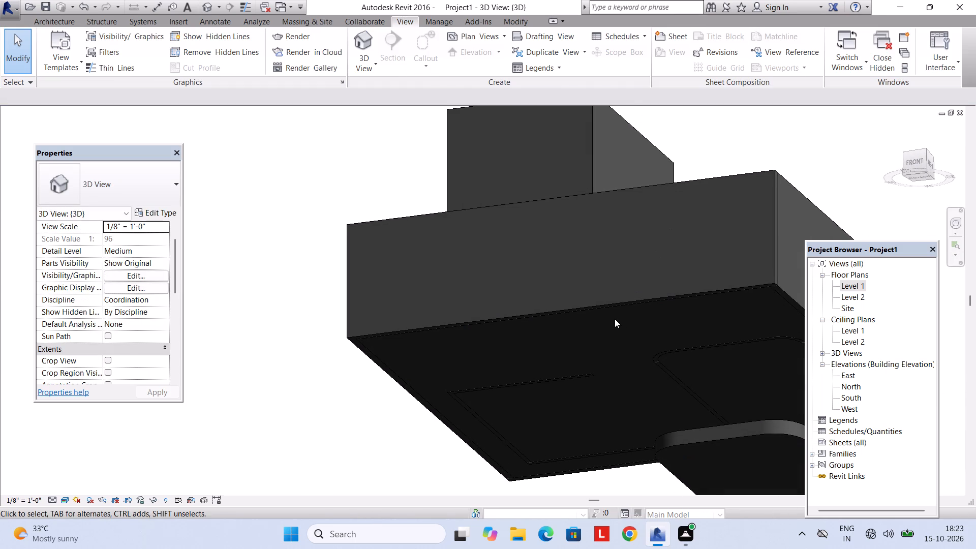
click(615, 312)
key(Delete)
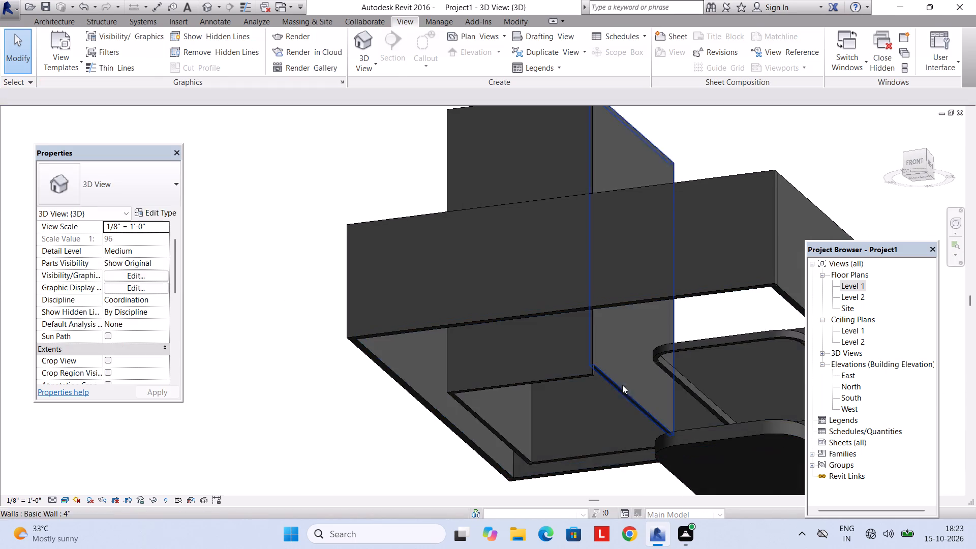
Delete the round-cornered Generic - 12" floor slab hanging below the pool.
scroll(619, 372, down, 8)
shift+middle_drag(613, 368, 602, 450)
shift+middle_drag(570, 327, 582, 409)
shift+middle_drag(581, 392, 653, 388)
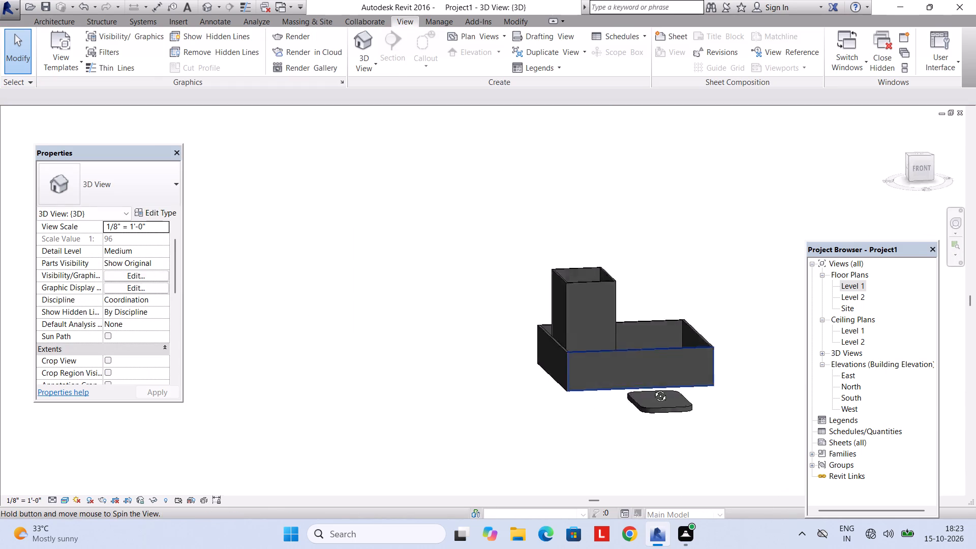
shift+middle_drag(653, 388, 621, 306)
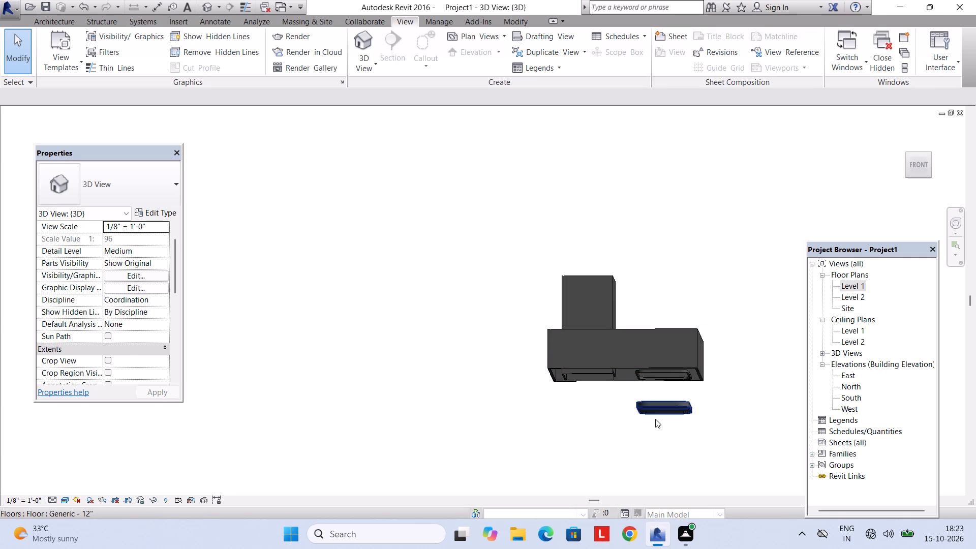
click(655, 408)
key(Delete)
Examine the plot, room and pool walls from above and below in the 3D view.
scroll(642, 394, down, 4)
shift+middle_drag(632, 390, 577, 457)
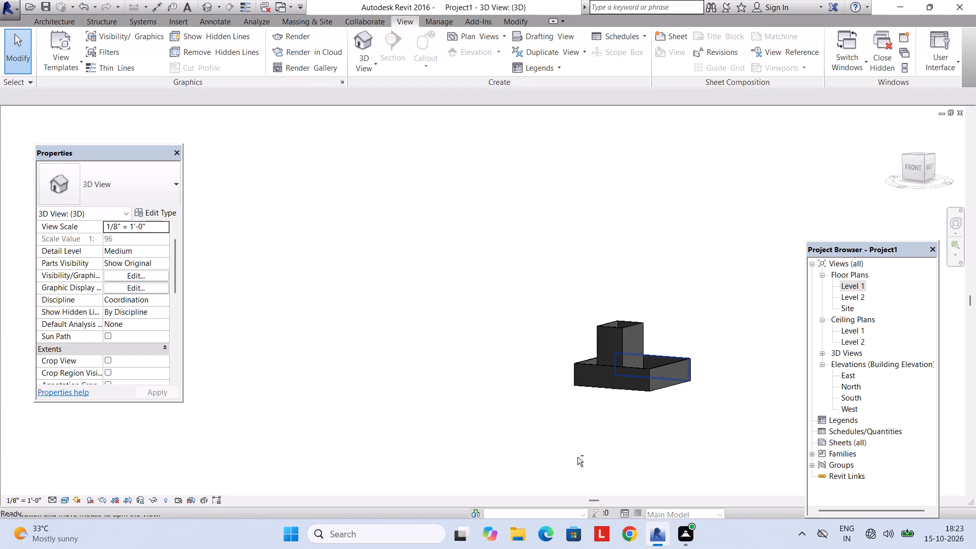
shift+middle_drag(577, 457, 575, 461)
scroll(604, 350, down, 1)
shift+middle_drag(602, 361, 589, 459)
shift+middle_drag(557, 400, 594, 444)
middle_drag(592, 399, 616, 420)
scroll(620, 376, up, 3)
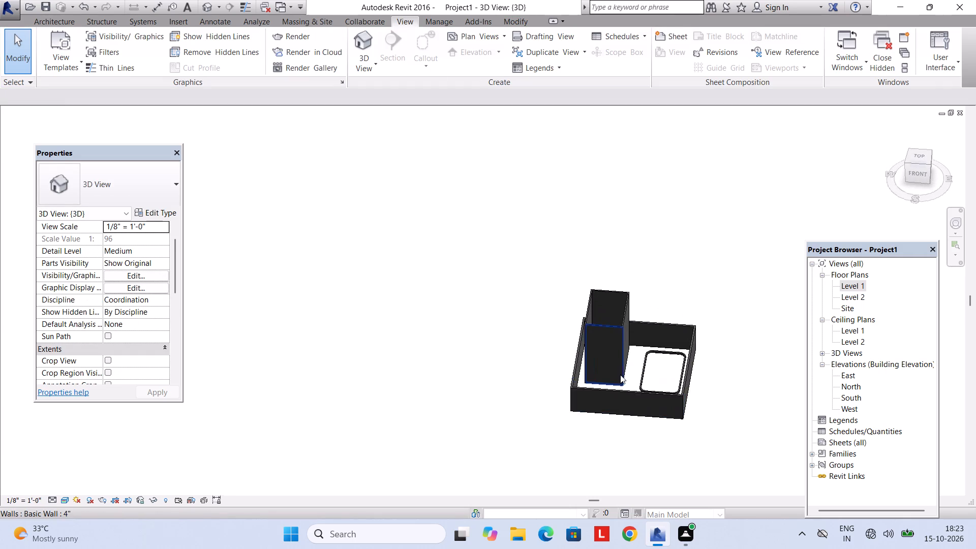
scroll(620, 375, up, 7)
middle_drag(600, 365, 392, 383)
scroll(393, 382, down, 3)
shift+middle_drag(386, 410, 364, 263)
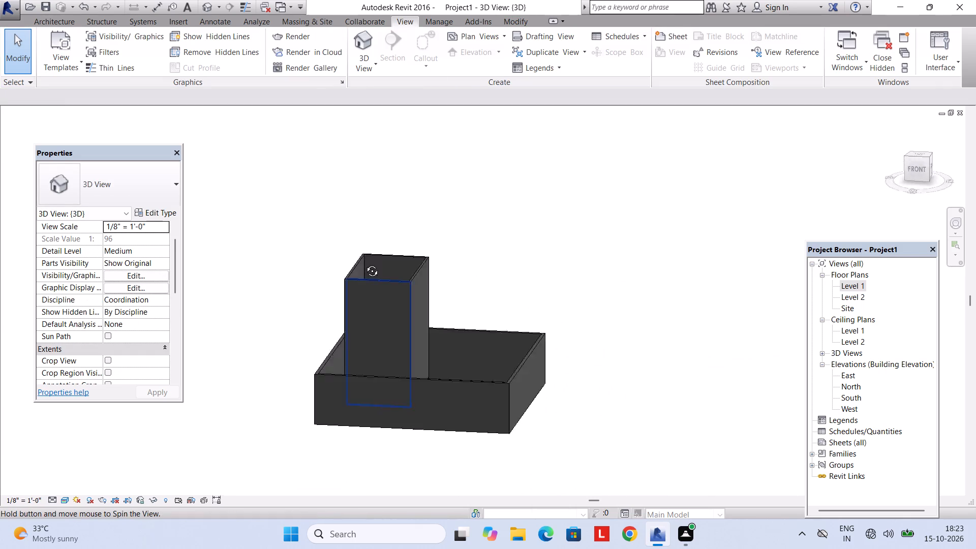
shift+middle_drag(364, 263, 321, 238)
middle_drag(372, 357, 442, 219)
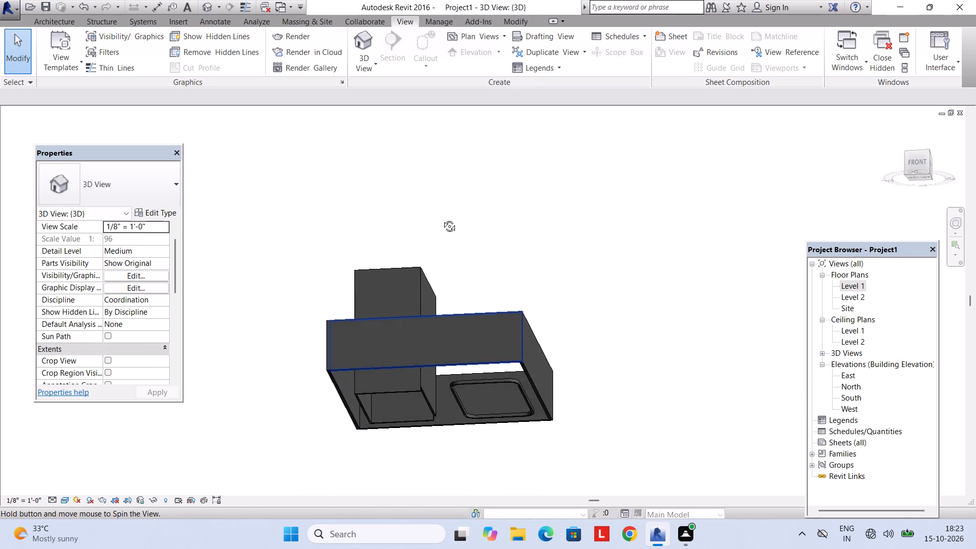
middle_drag(442, 219, 399, 280)
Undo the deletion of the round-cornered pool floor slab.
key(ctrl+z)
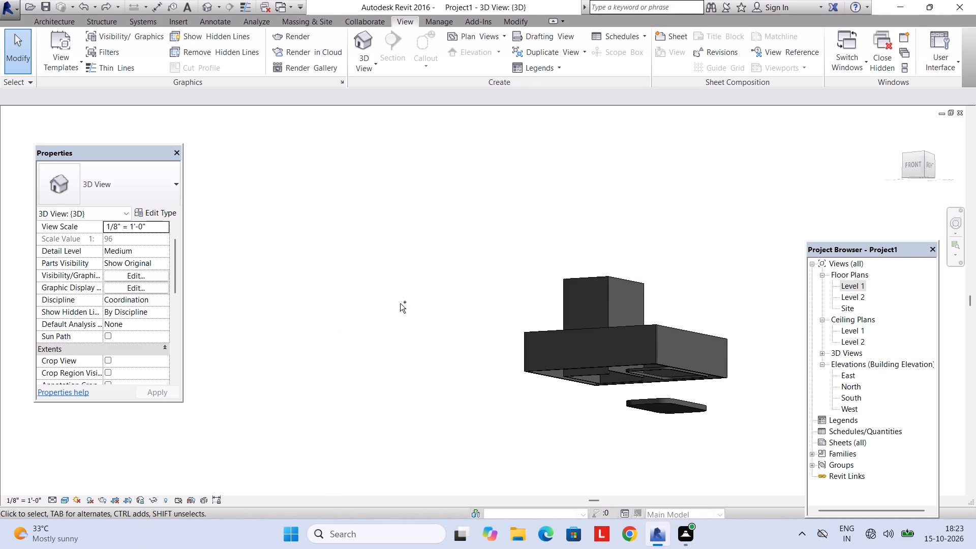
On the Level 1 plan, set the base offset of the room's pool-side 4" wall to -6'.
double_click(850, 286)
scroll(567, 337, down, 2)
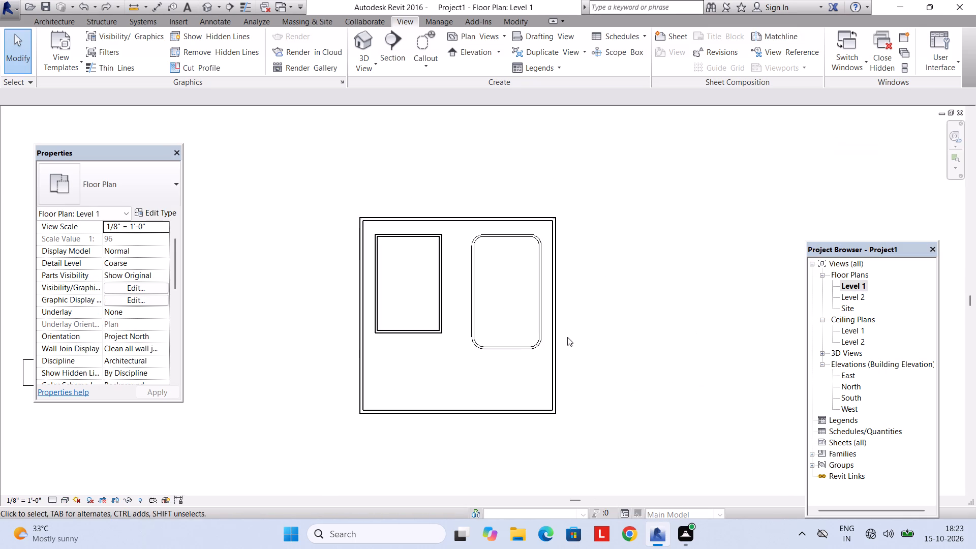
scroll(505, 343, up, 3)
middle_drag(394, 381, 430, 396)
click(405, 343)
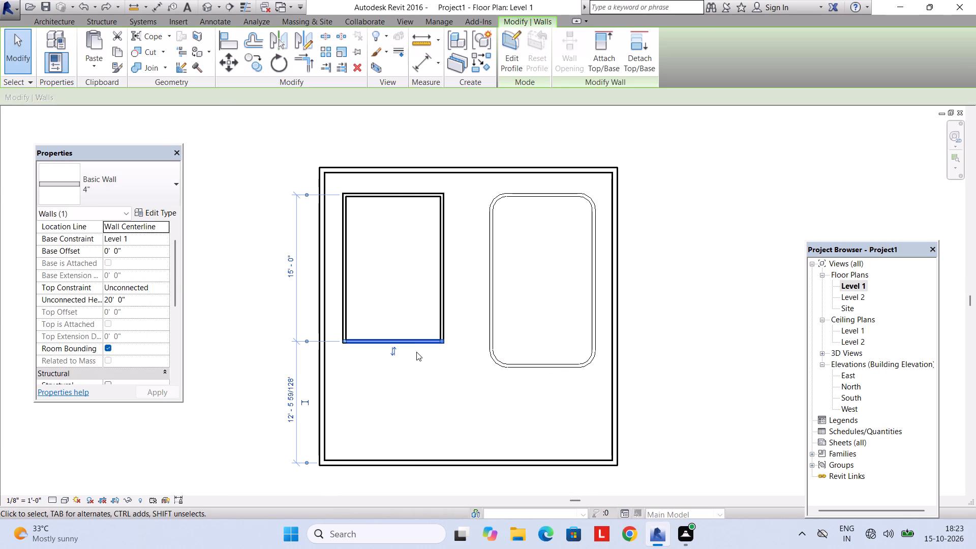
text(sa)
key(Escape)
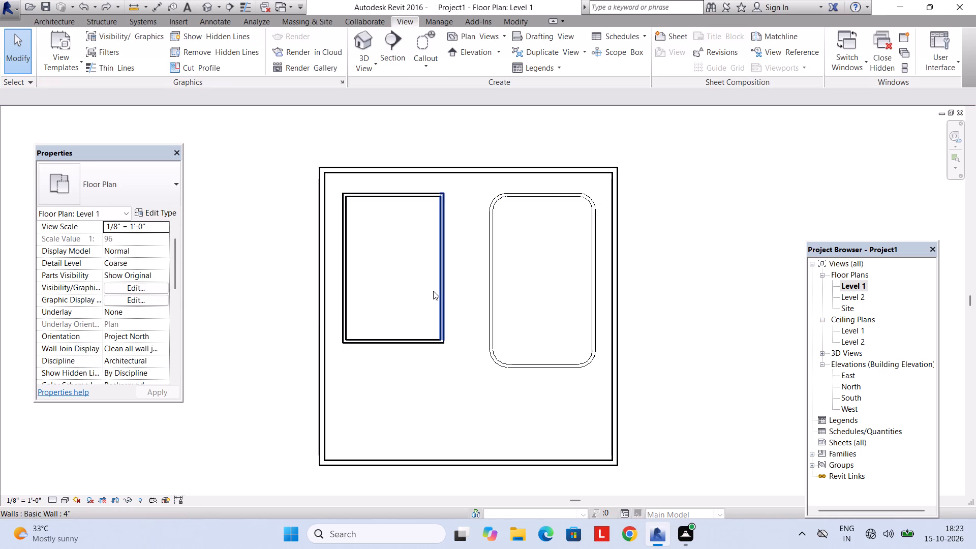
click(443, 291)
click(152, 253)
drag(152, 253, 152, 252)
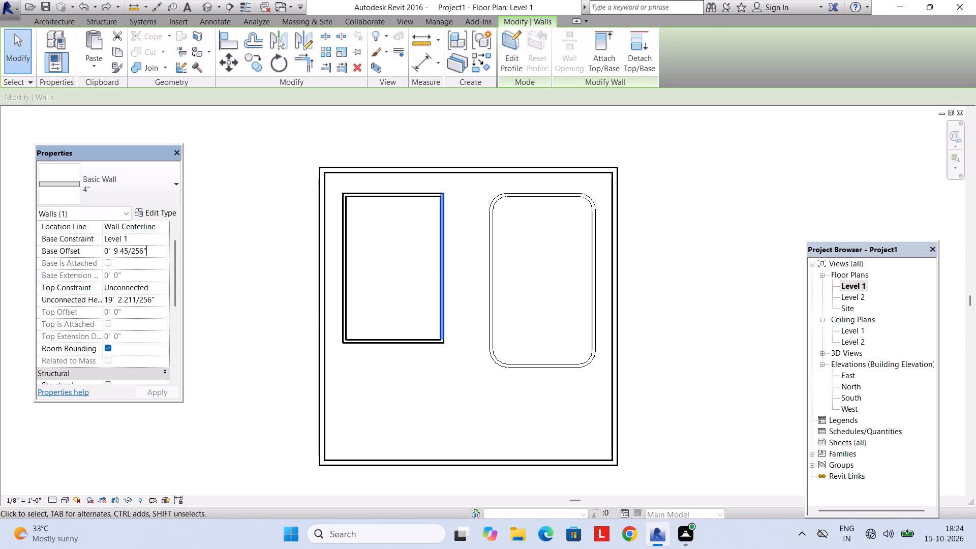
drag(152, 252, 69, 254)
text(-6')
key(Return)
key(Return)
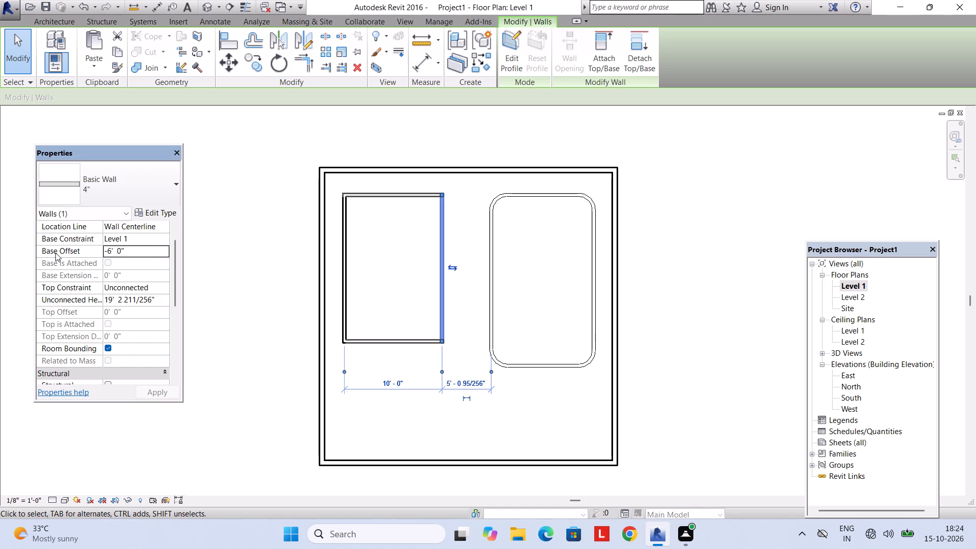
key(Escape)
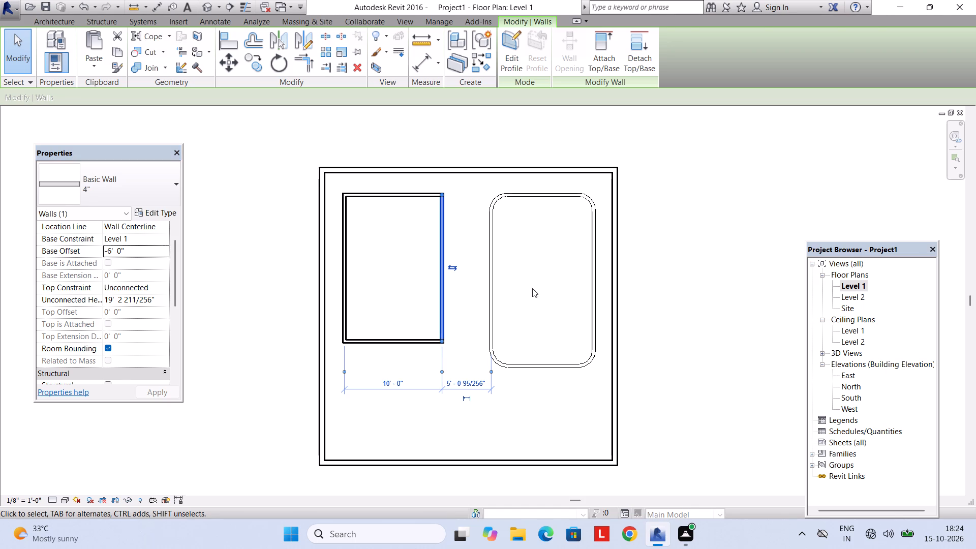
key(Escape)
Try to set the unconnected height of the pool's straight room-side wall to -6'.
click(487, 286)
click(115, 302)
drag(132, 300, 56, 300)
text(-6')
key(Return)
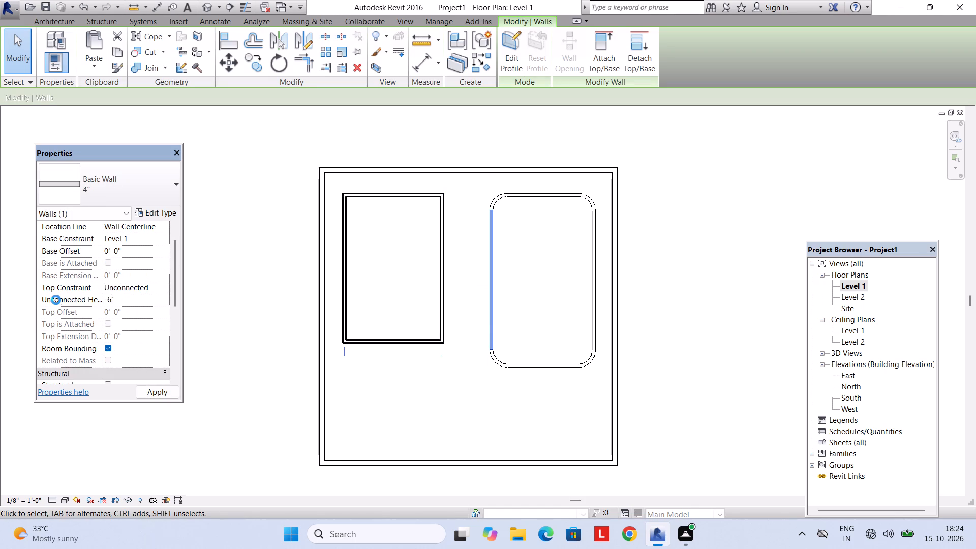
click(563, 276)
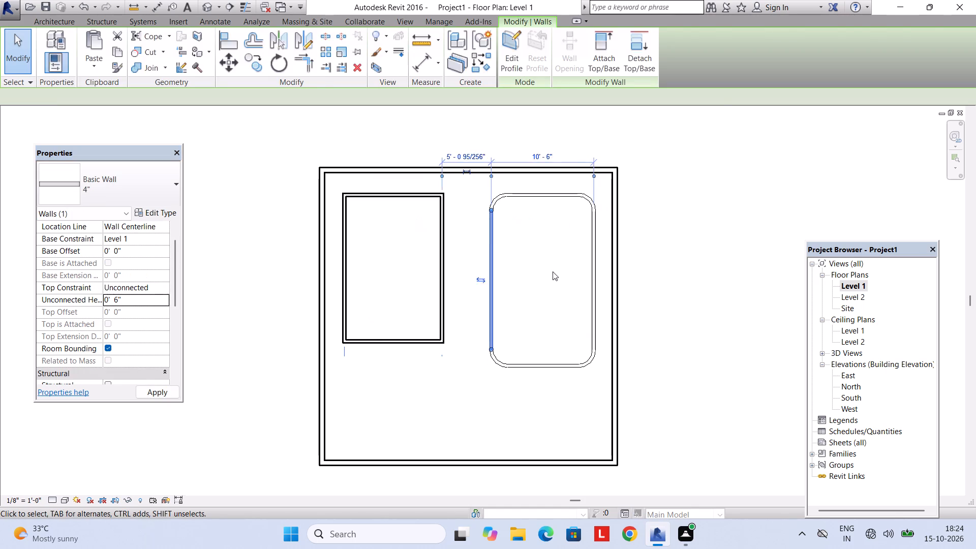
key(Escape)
Delete all the room and pool walls inside the plot, keeping the outer boundary walls.
drag(338, 184, 585, 391)
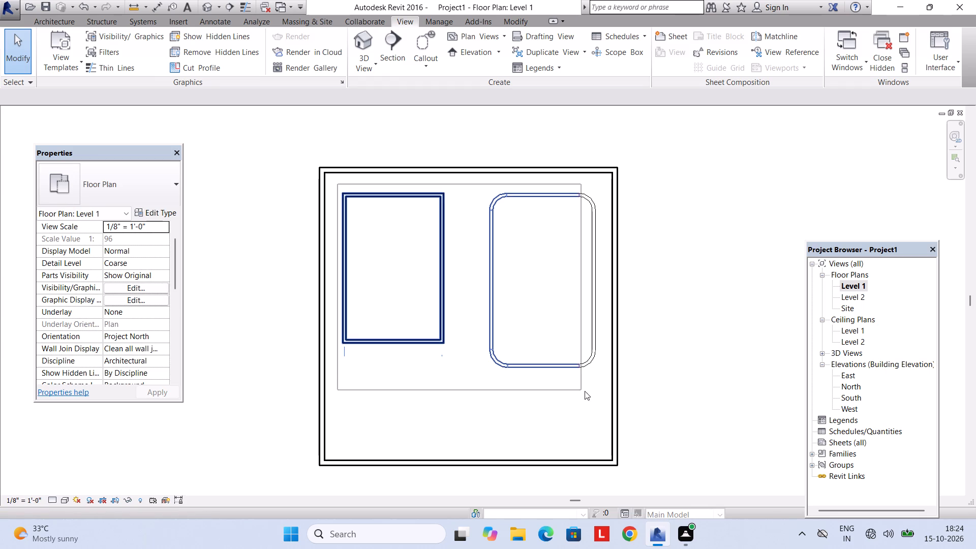
drag(585, 391, 596, 389)
key(Delete)
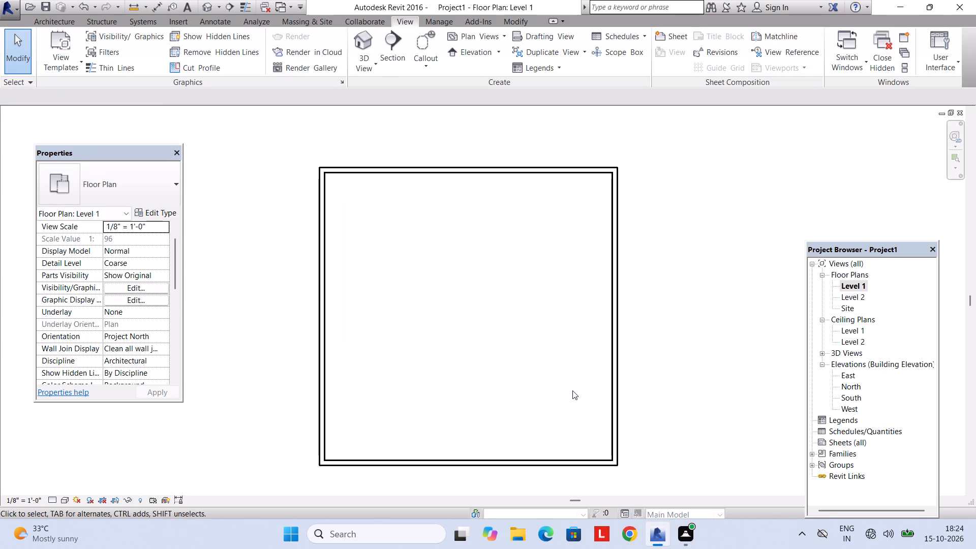
Open the 3D view and examine the boundary walls and the pool slab from below and above.
scroll(572, 390, down, 3)
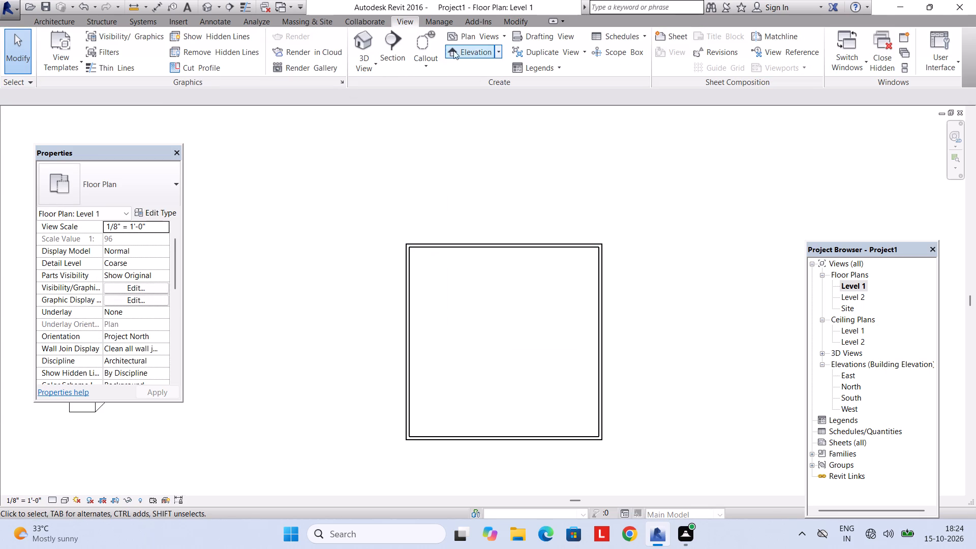
click(368, 64)
click(383, 100)
click(380, 80)
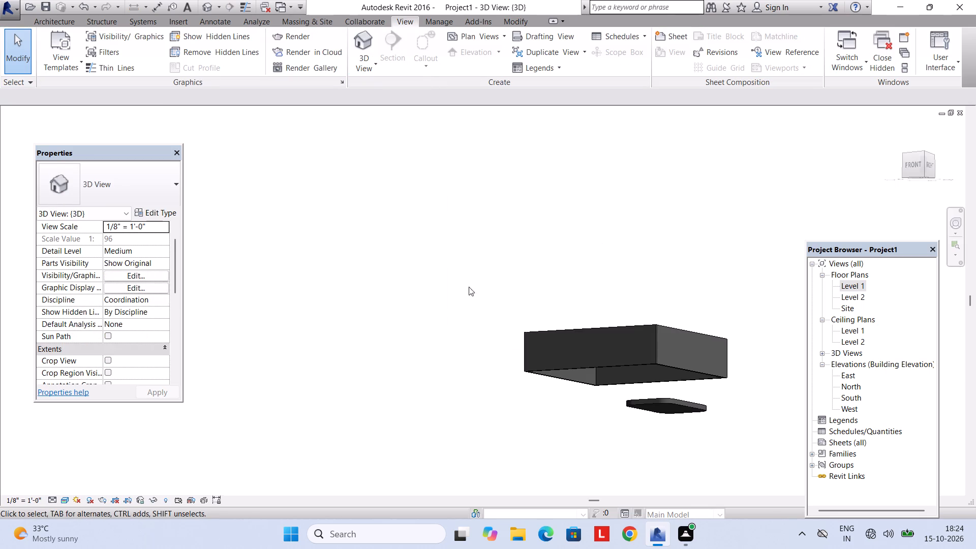
scroll(600, 362, up, 5)
shift+middle_drag(597, 375, 583, 273)
shift+middle_drag(583, 317, 605, 420)
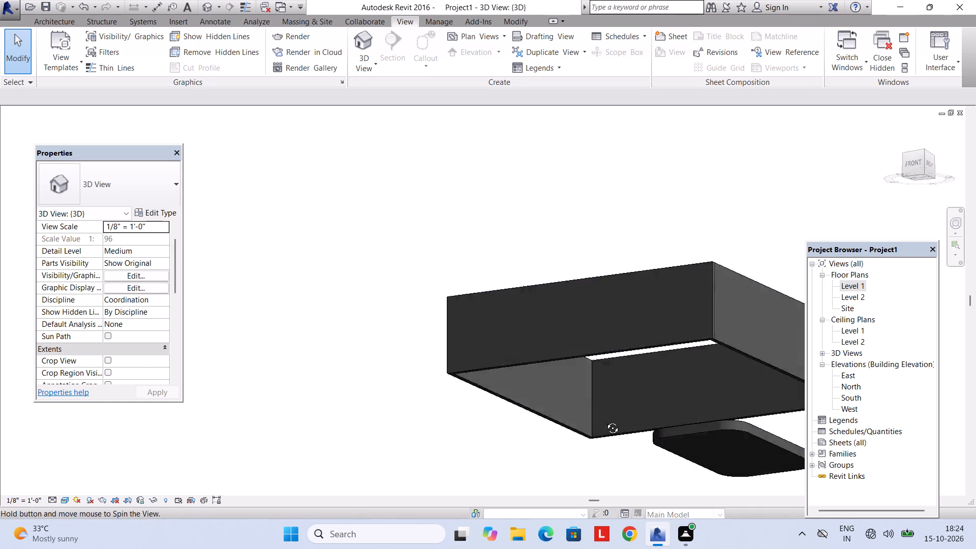
shift+middle_drag(605, 420, 616, 469)
shift+middle_drag(538, 374, 552, 465)
shift+middle_drag(494, 343, 490, 441)
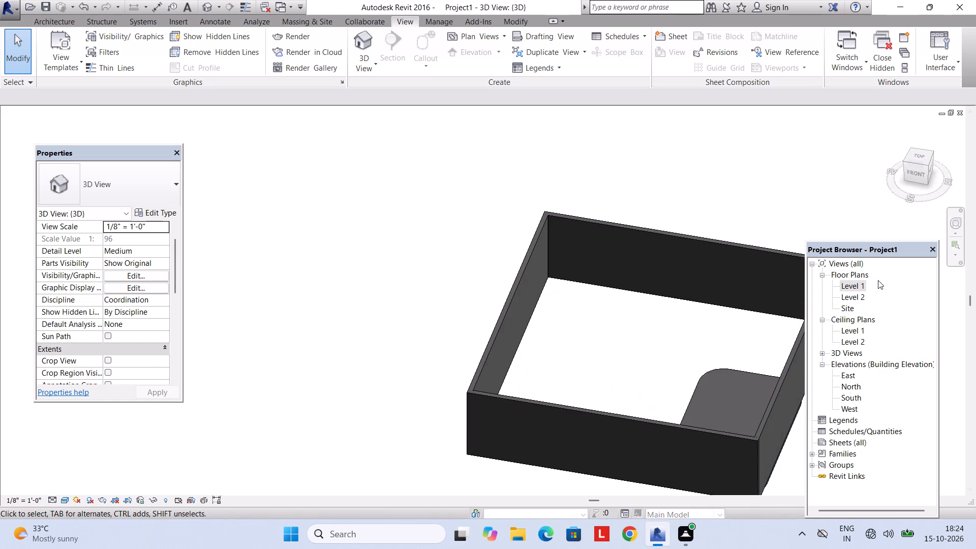
On the Level 1 plan, draw a 10' x 15' rectangular room inside the plot with 6" walls and a 20' unconnected height.
double_click(851, 291)
double_click(848, 285)
middle_drag(466, 299, 440, 286)
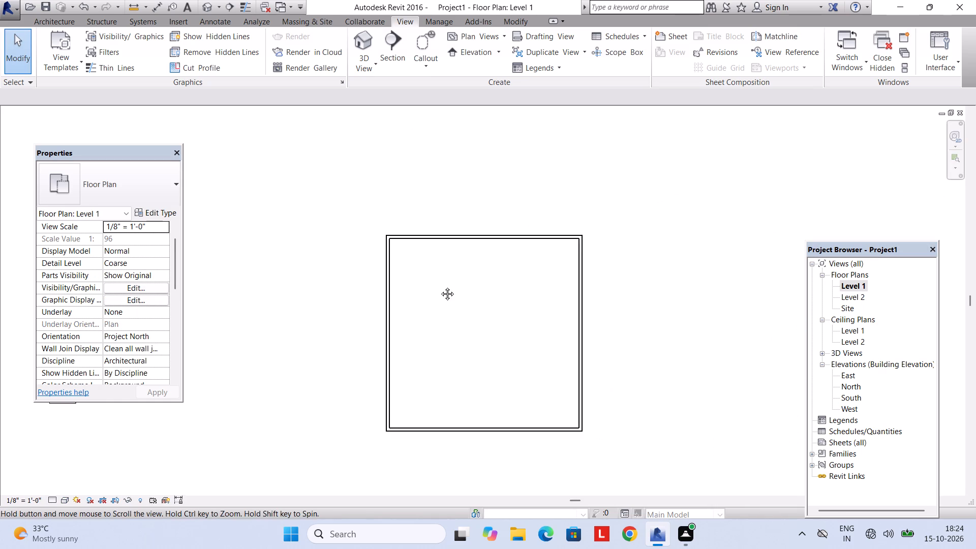
middle_drag(440, 286, 438, 286)
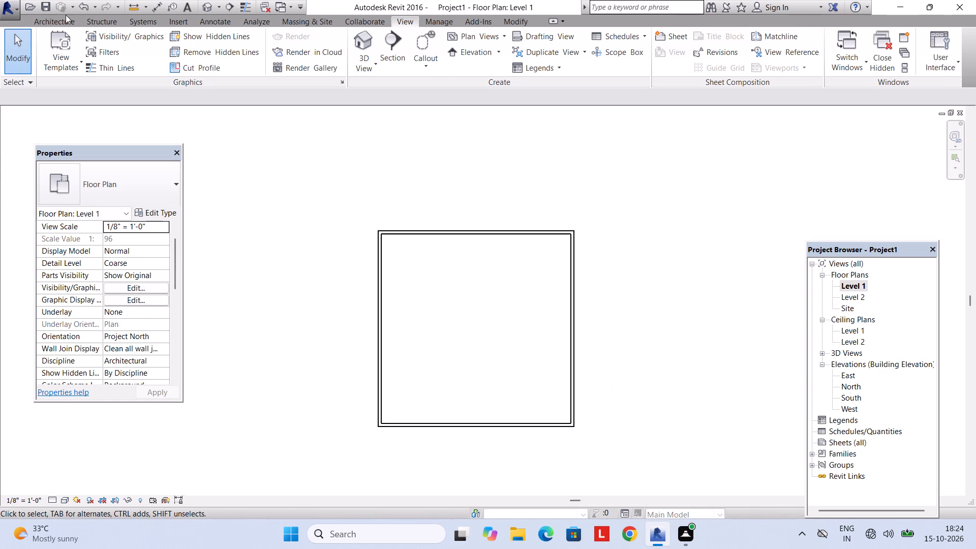
click(59, 18)
click(53, 46)
click(81, 183)
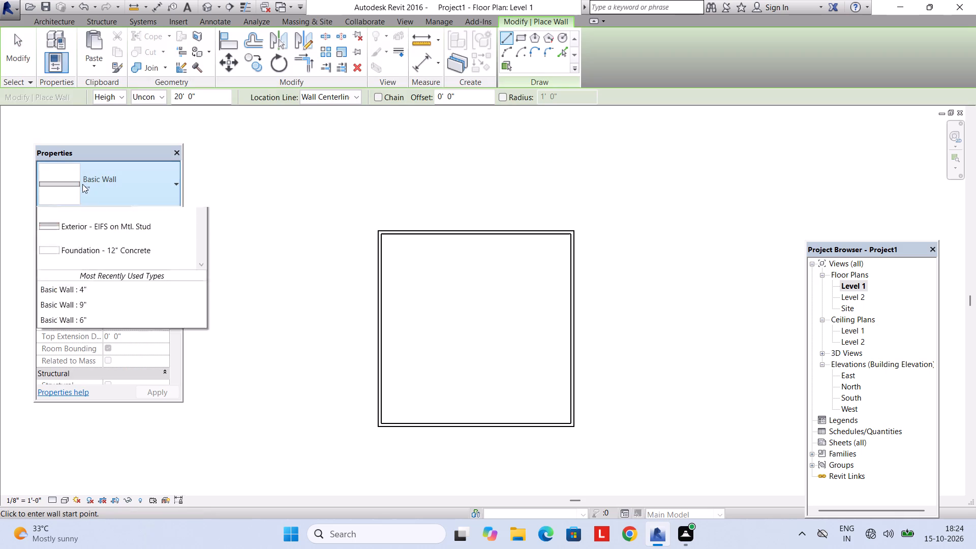
click(86, 273)
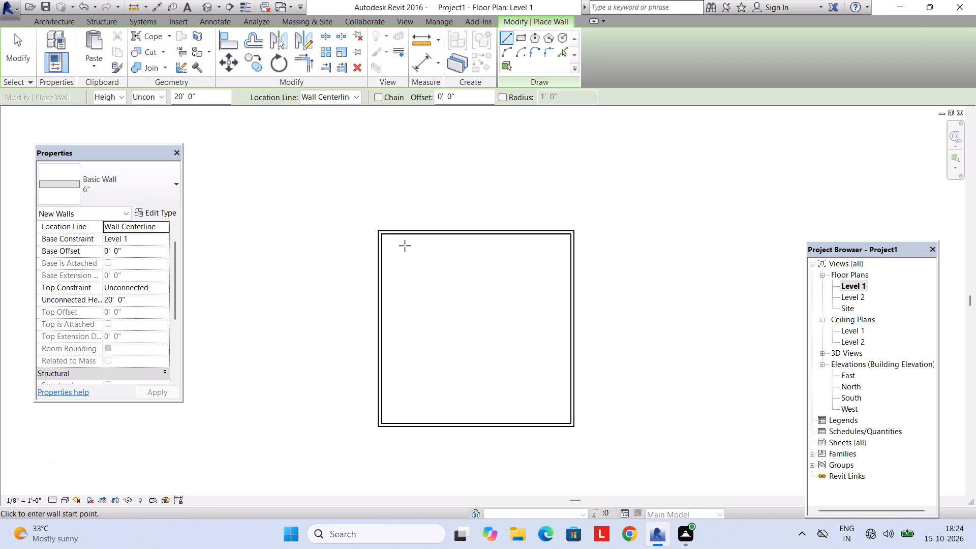
scroll(405, 250, up, 2)
click(525, 35)
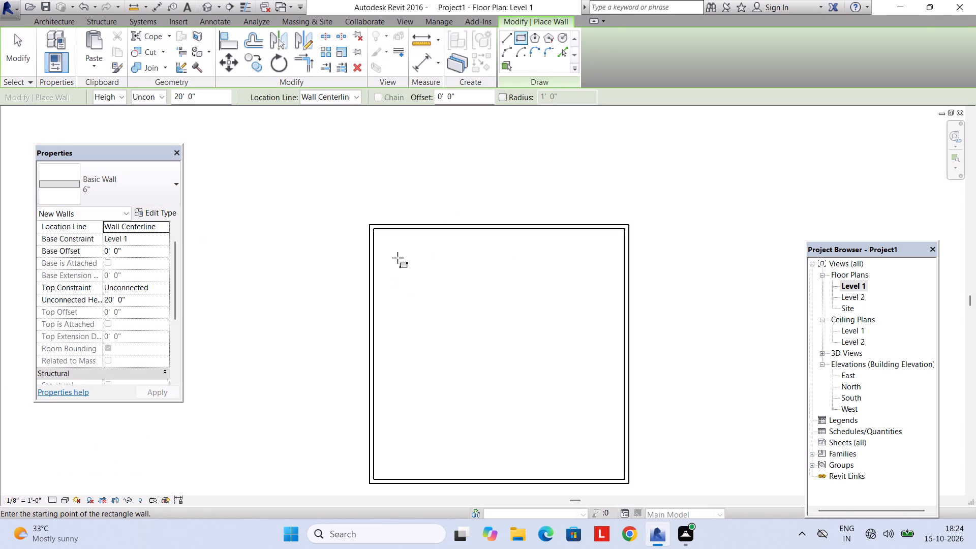
click(399, 252)
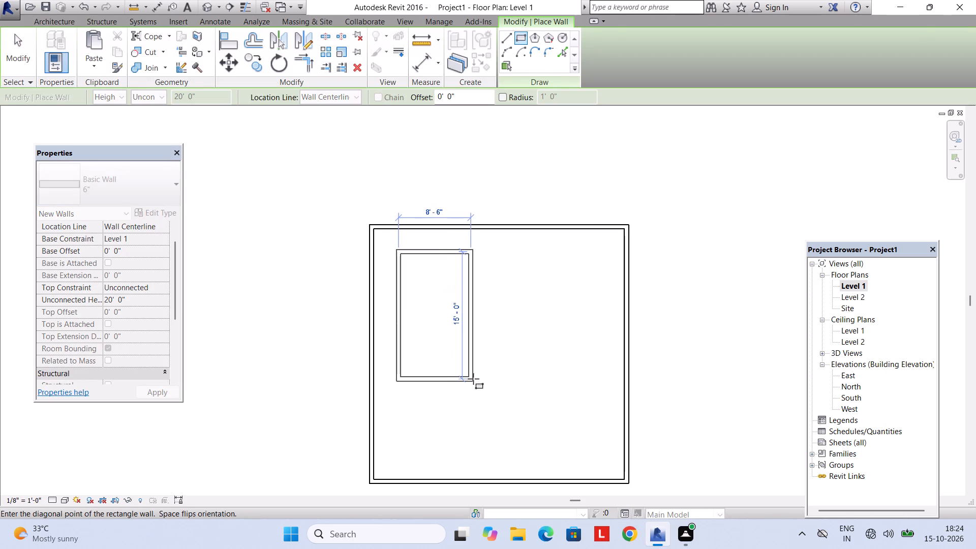
click(482, 379)
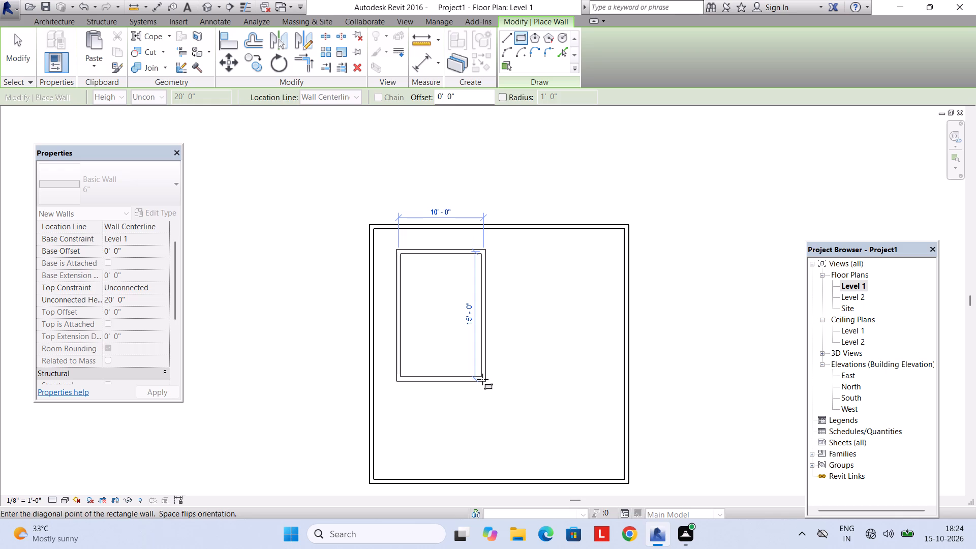
key(Escape)
key(Escape)
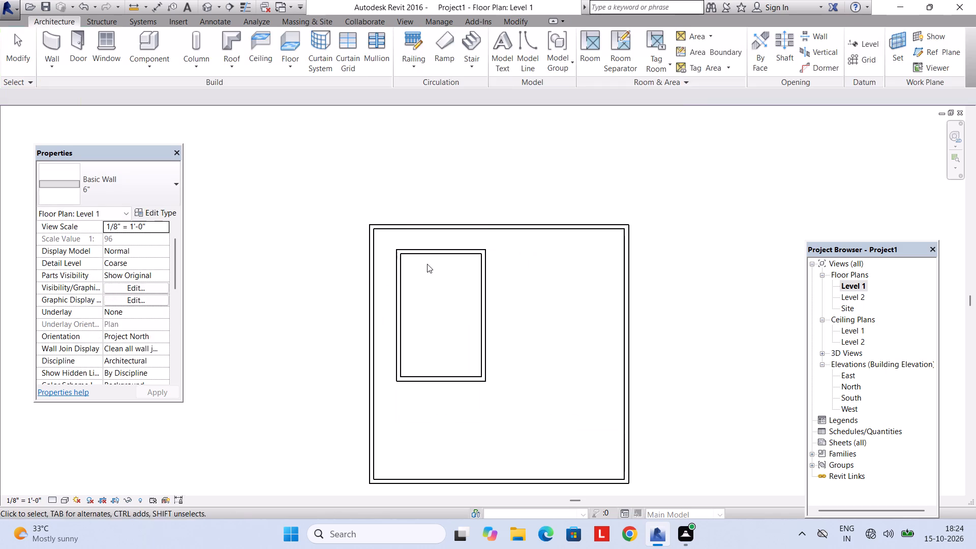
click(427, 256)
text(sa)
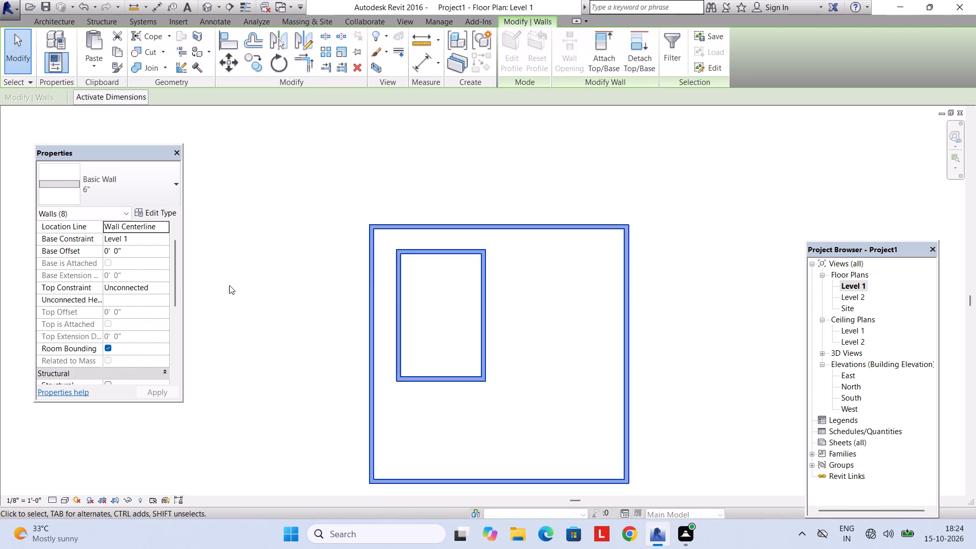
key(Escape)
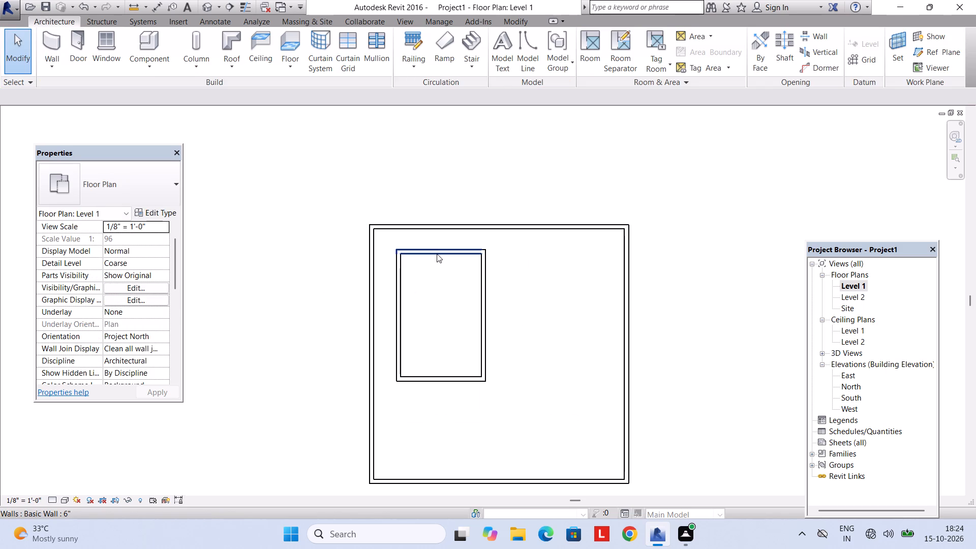
Set the unconnected height of all four walls of the 10' x 15' room to 10'.
click(437, 254)
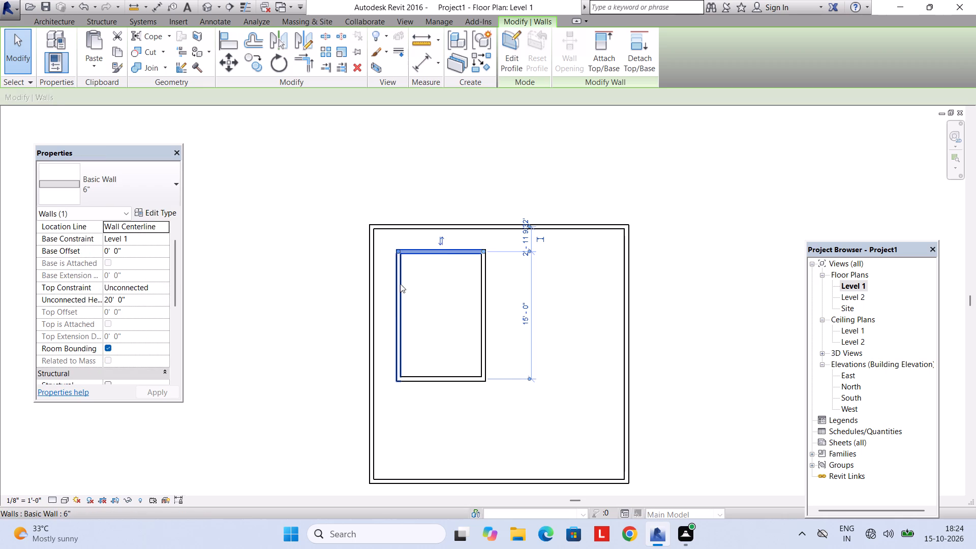
click(400, 284)
ctrl+click(446, 262)
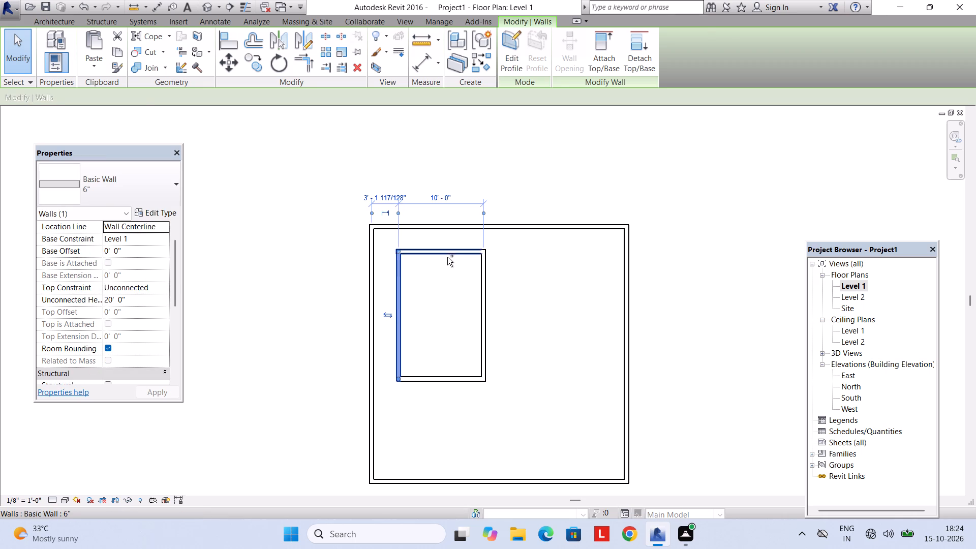
ctrl+click(447, 257)
ctrl+click(485, 279)
ctrl+click(444, 378)
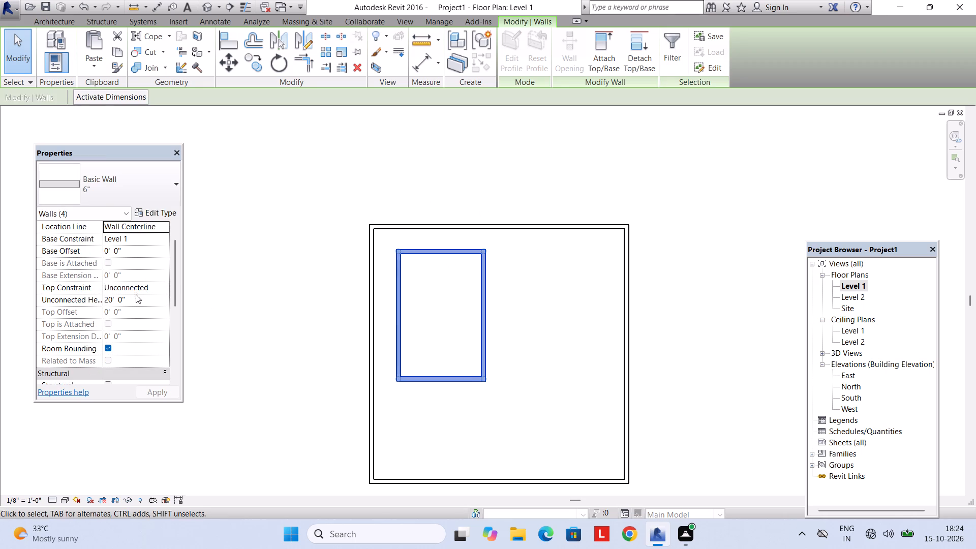
click(136, 297)
text(10')
key(Return)
key(Return)
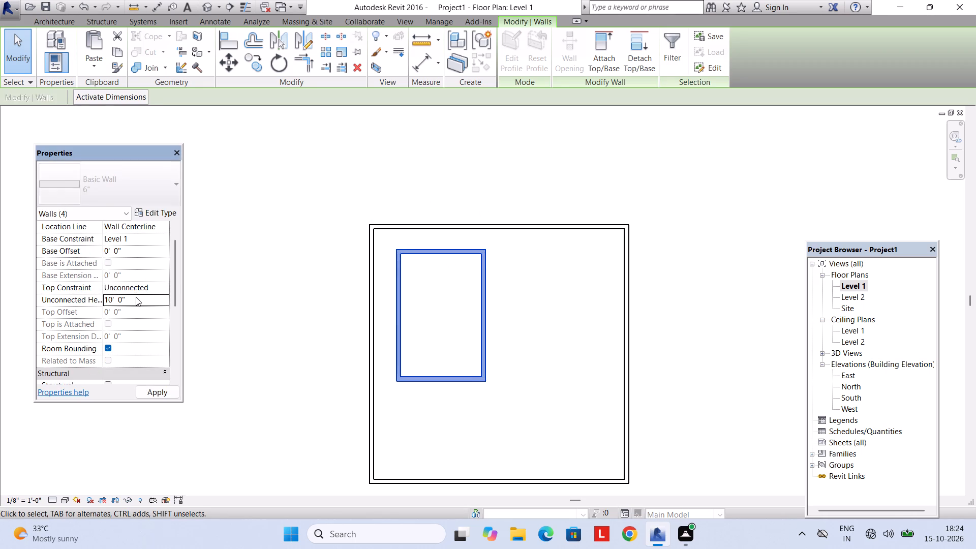
key(Escape)
key(Escape)
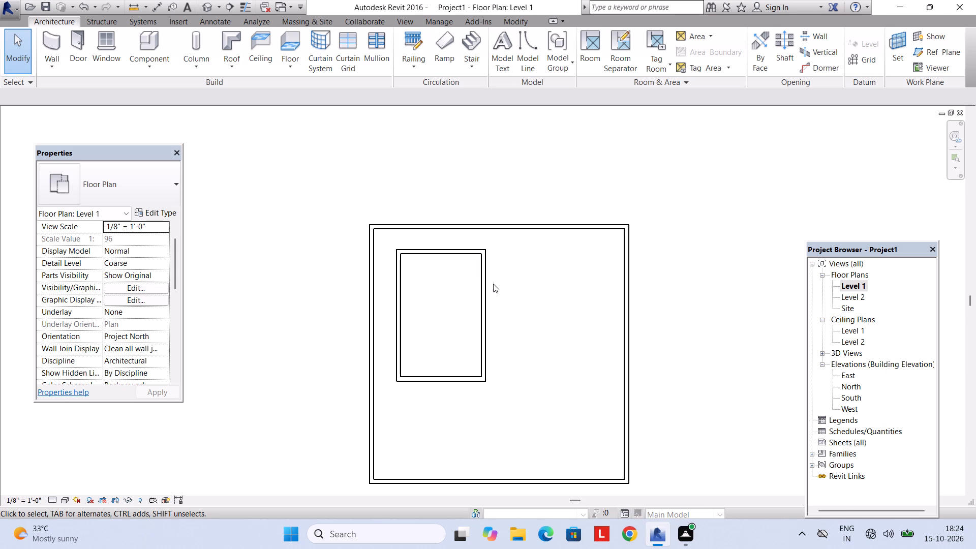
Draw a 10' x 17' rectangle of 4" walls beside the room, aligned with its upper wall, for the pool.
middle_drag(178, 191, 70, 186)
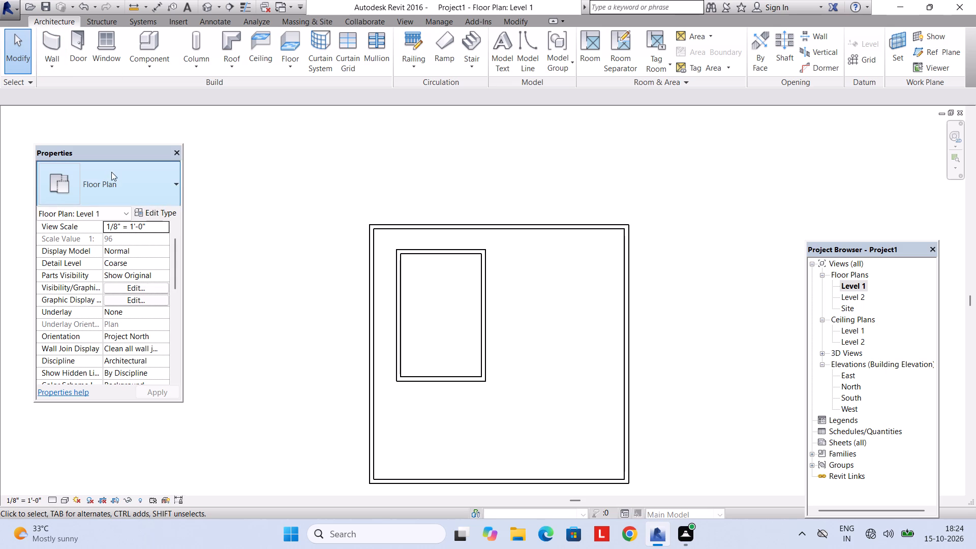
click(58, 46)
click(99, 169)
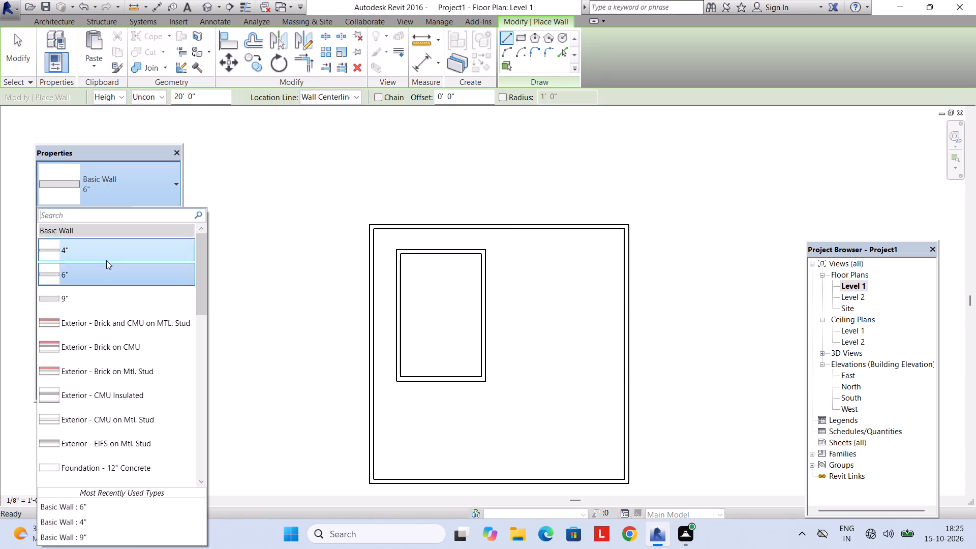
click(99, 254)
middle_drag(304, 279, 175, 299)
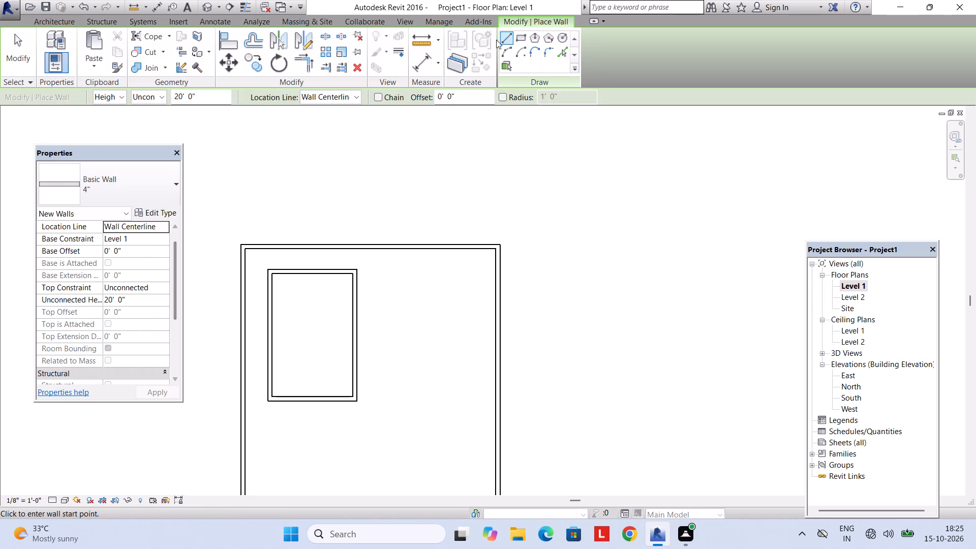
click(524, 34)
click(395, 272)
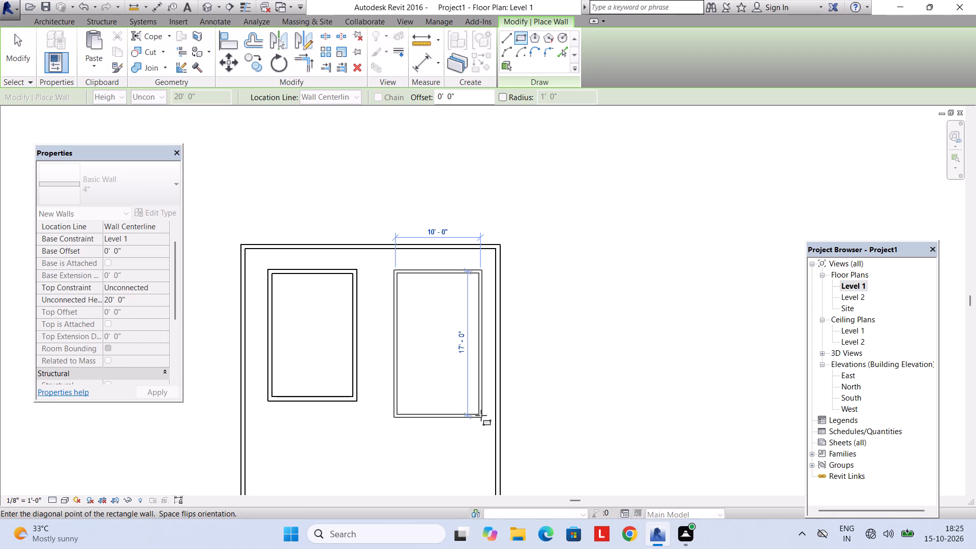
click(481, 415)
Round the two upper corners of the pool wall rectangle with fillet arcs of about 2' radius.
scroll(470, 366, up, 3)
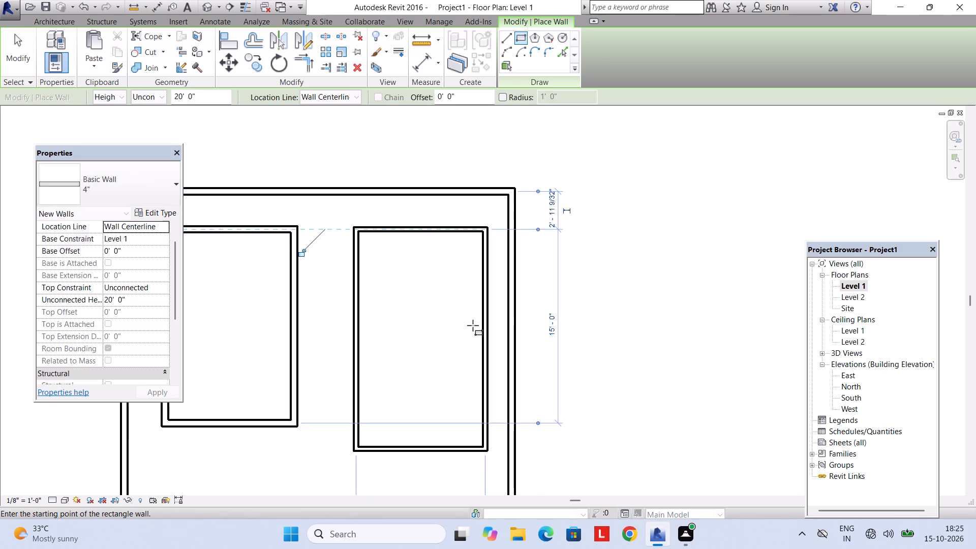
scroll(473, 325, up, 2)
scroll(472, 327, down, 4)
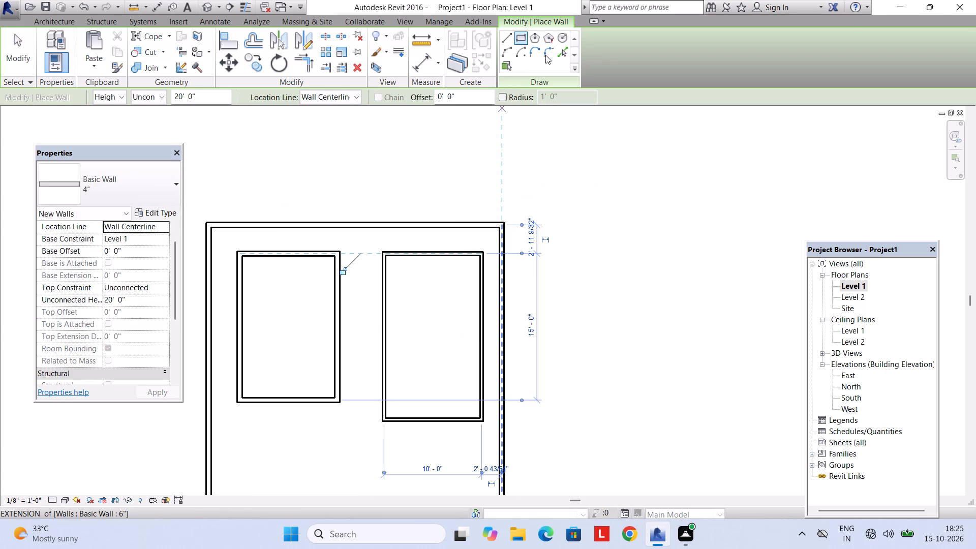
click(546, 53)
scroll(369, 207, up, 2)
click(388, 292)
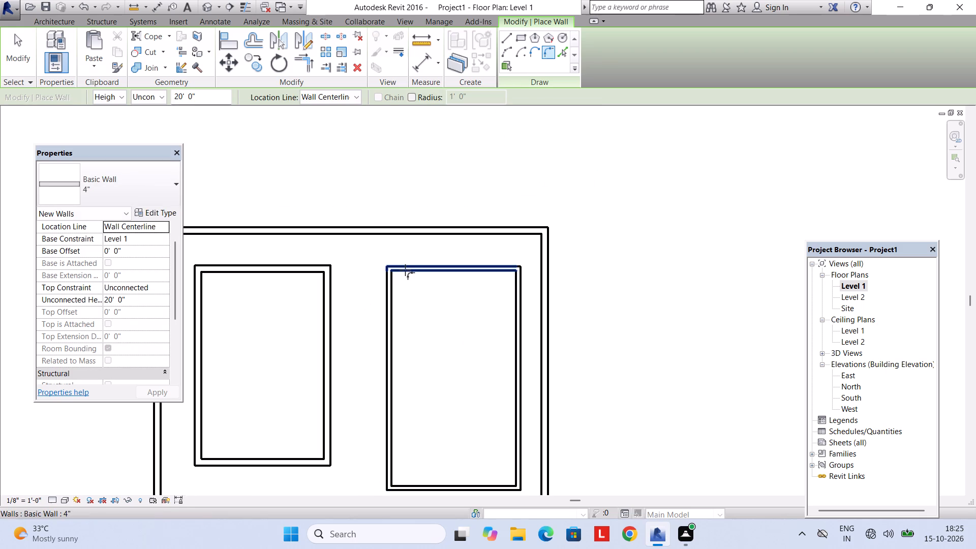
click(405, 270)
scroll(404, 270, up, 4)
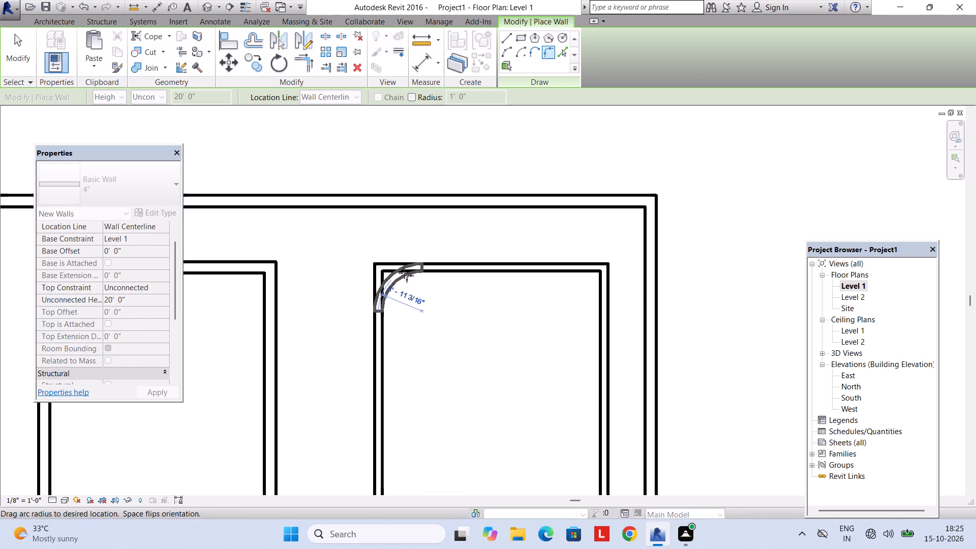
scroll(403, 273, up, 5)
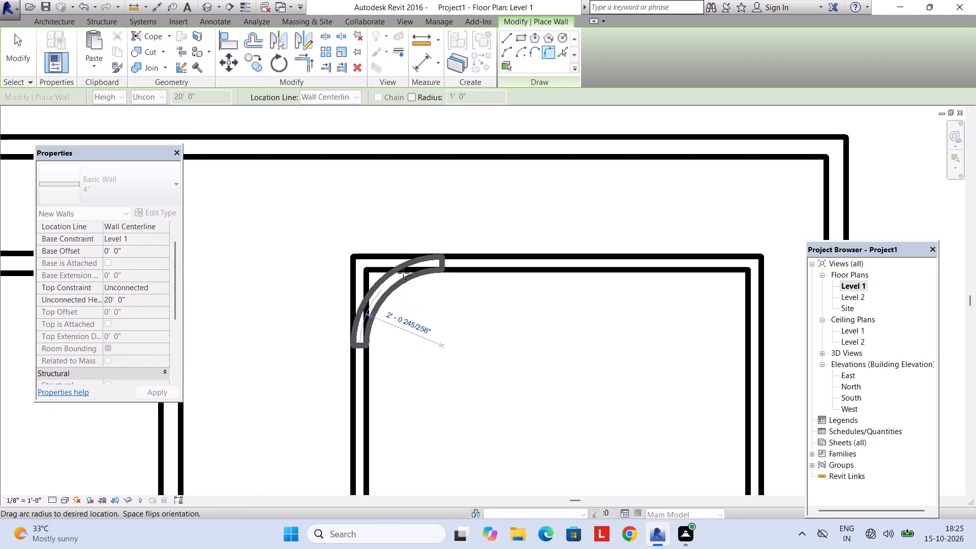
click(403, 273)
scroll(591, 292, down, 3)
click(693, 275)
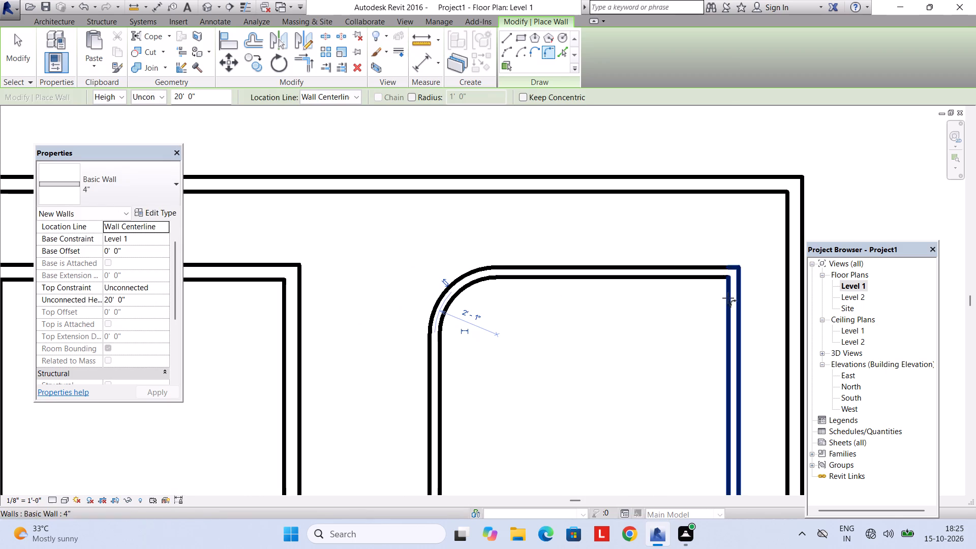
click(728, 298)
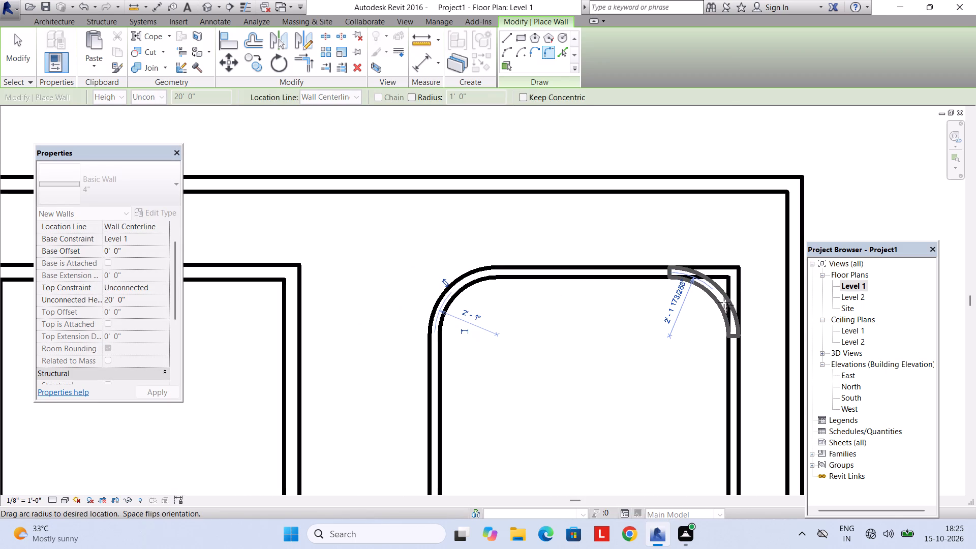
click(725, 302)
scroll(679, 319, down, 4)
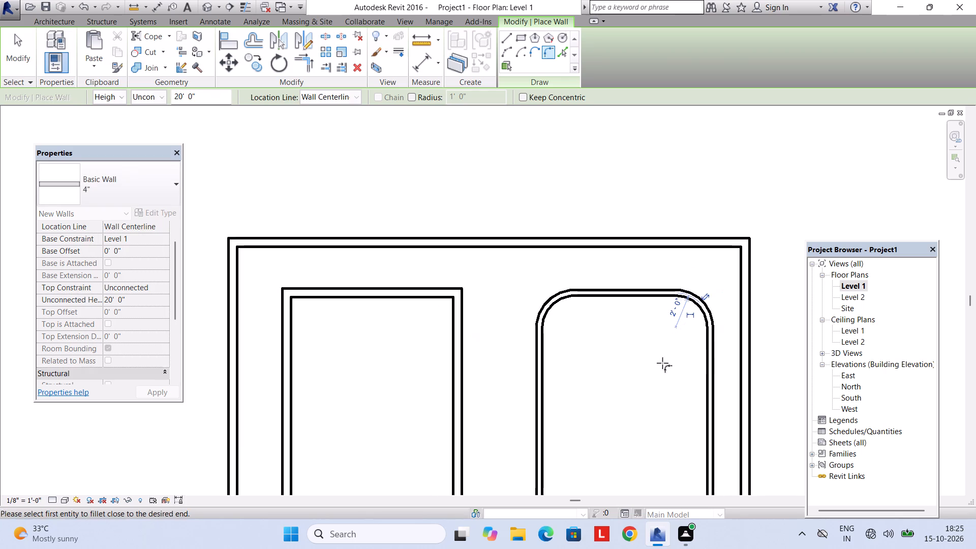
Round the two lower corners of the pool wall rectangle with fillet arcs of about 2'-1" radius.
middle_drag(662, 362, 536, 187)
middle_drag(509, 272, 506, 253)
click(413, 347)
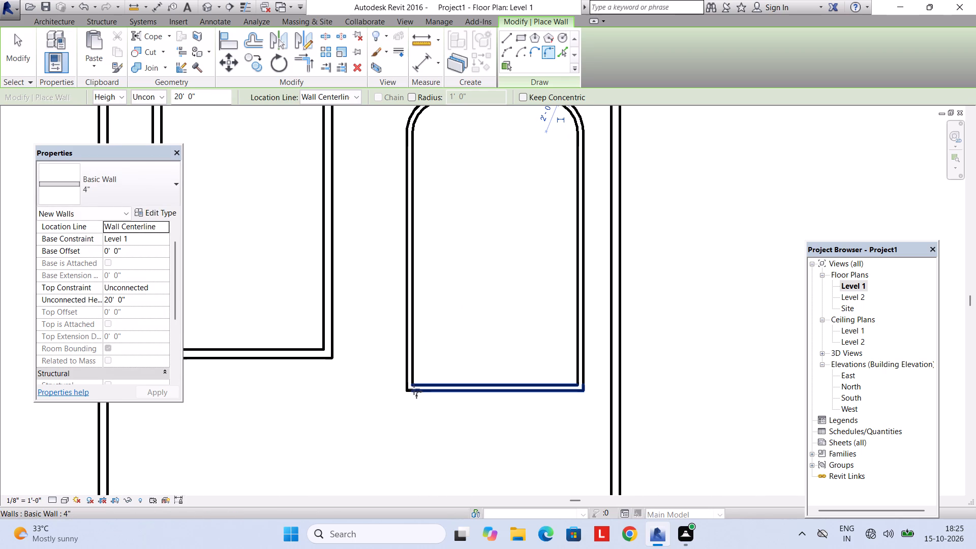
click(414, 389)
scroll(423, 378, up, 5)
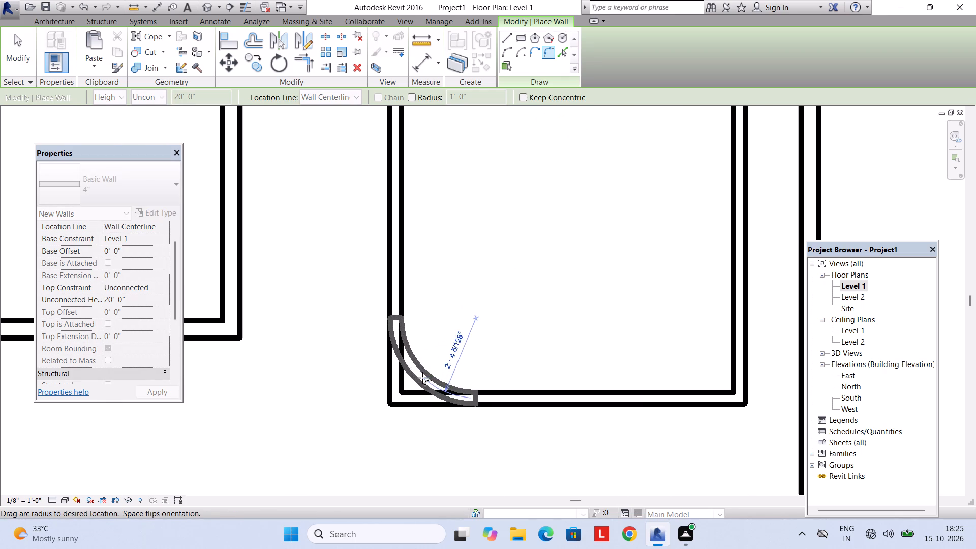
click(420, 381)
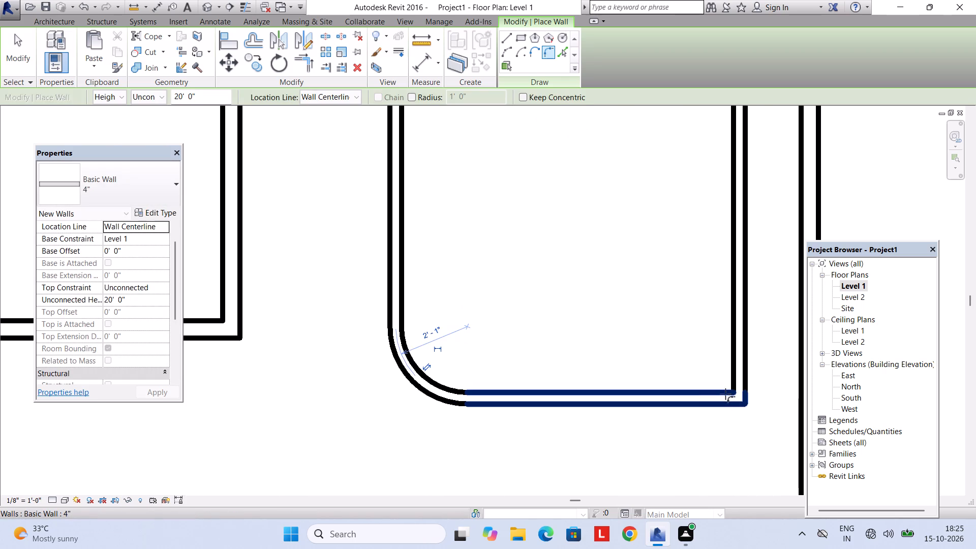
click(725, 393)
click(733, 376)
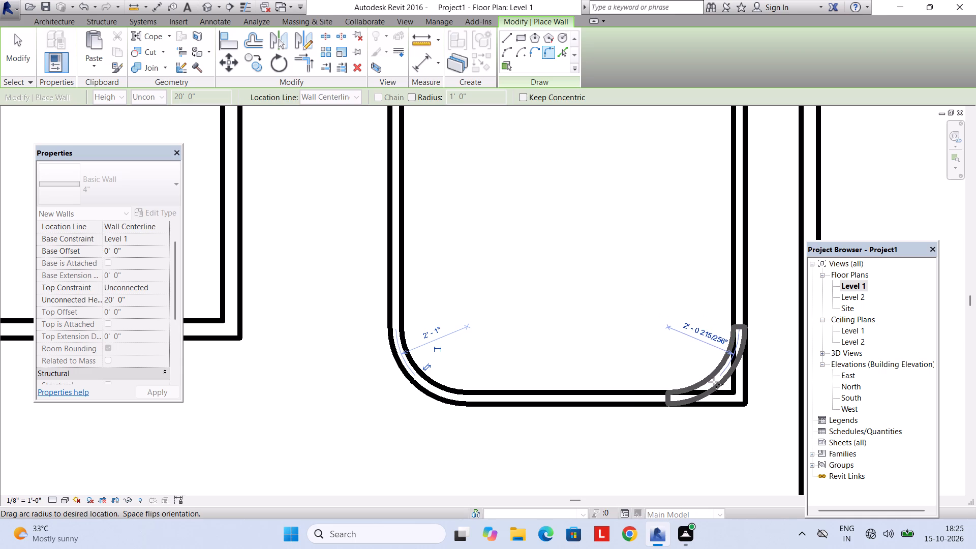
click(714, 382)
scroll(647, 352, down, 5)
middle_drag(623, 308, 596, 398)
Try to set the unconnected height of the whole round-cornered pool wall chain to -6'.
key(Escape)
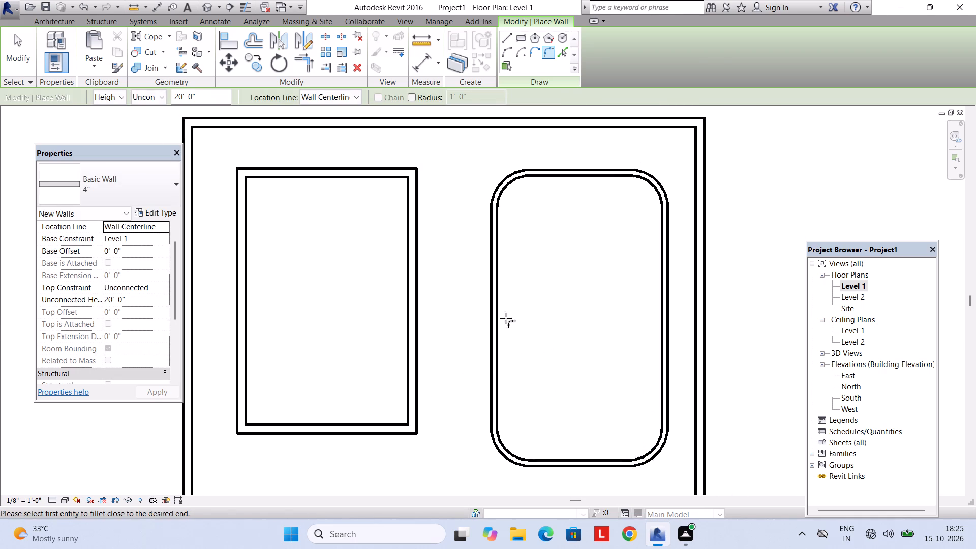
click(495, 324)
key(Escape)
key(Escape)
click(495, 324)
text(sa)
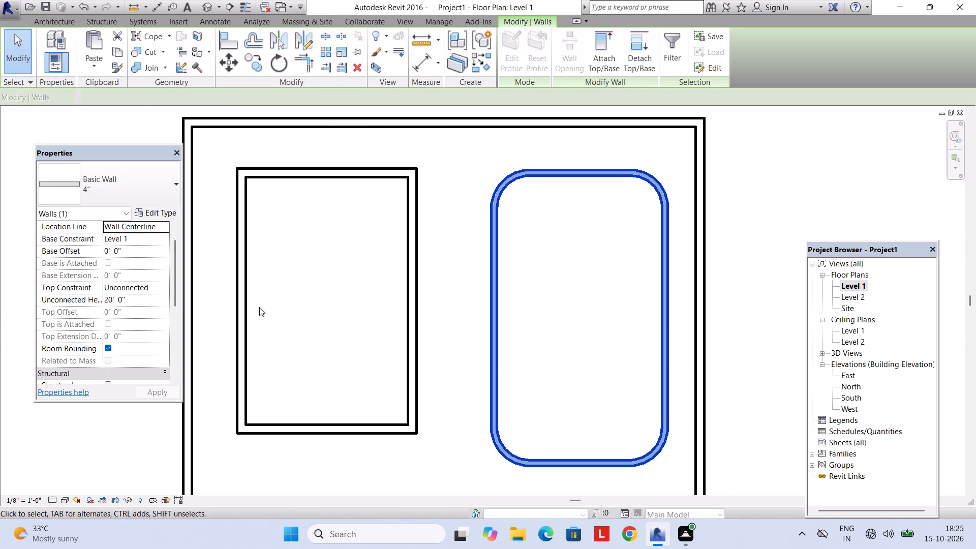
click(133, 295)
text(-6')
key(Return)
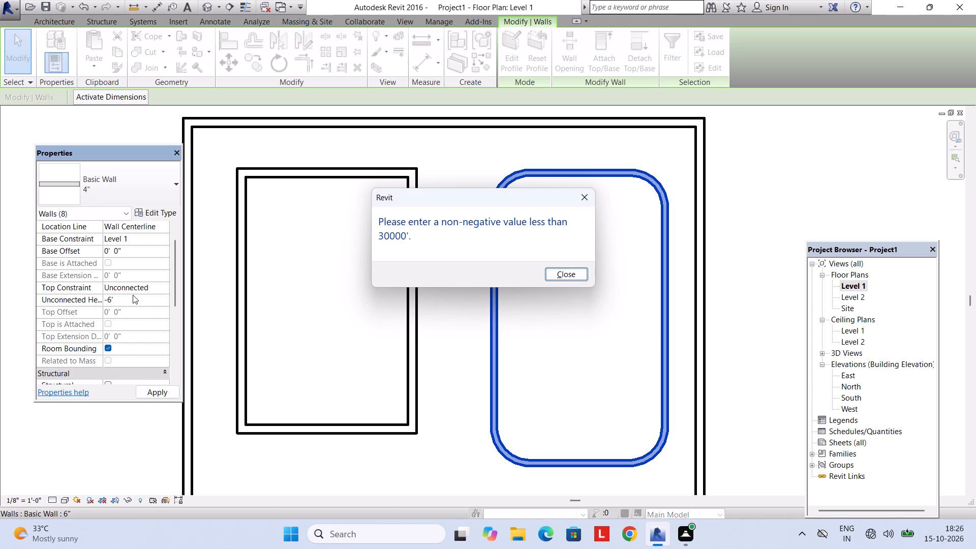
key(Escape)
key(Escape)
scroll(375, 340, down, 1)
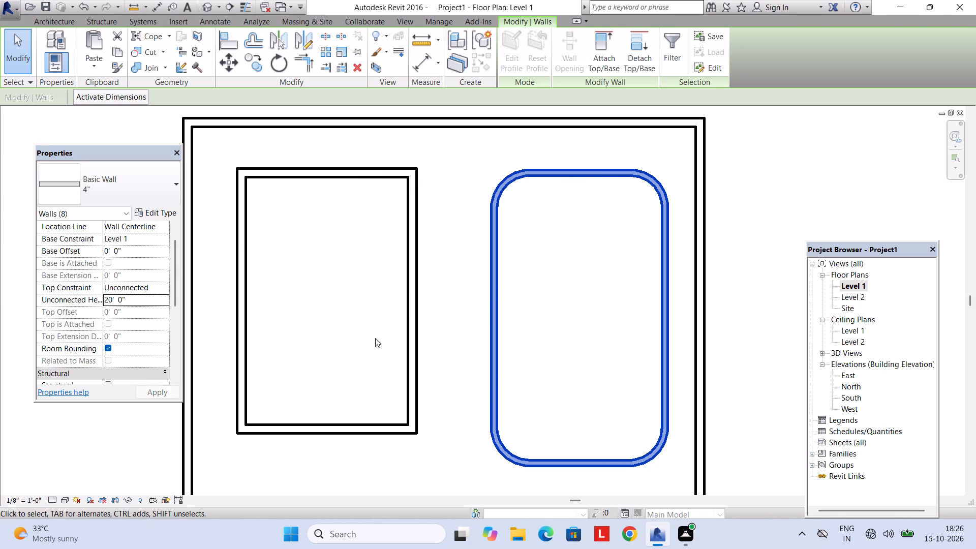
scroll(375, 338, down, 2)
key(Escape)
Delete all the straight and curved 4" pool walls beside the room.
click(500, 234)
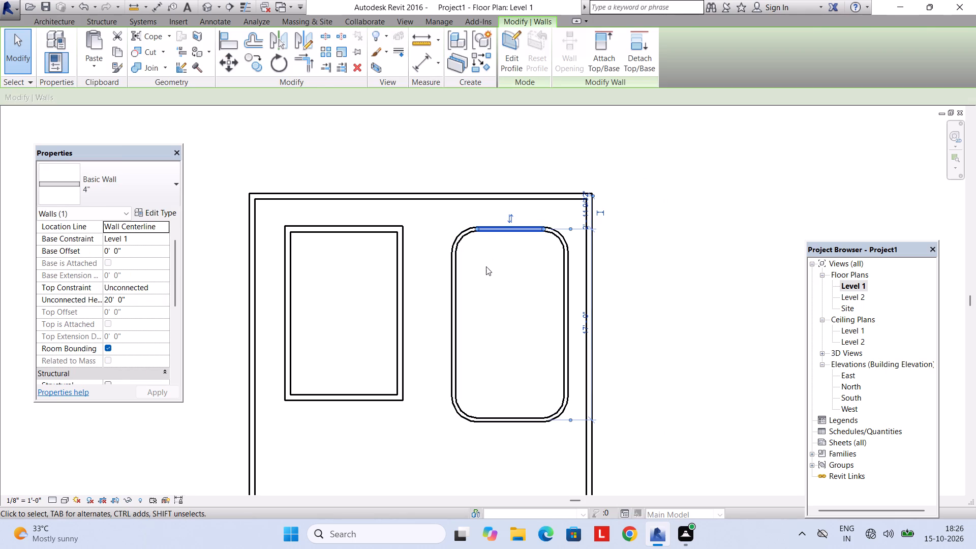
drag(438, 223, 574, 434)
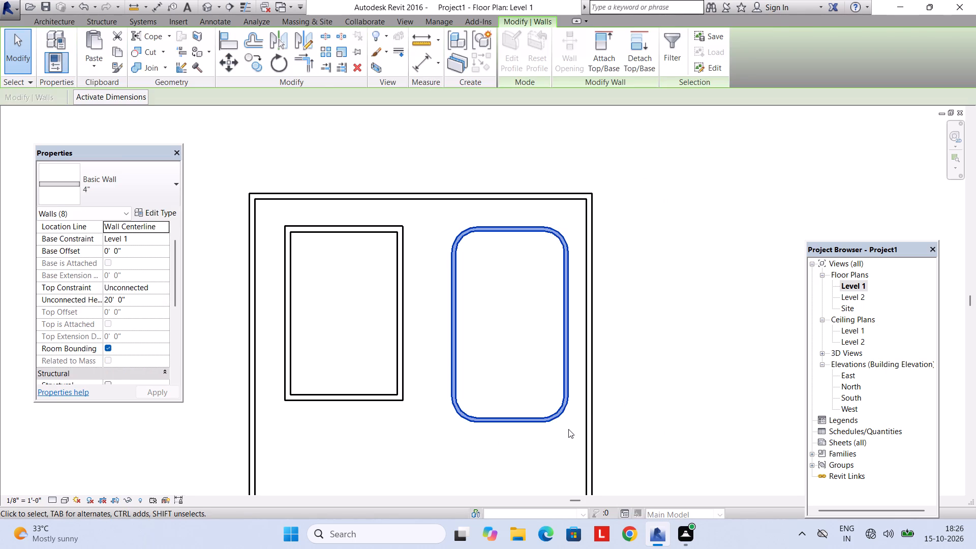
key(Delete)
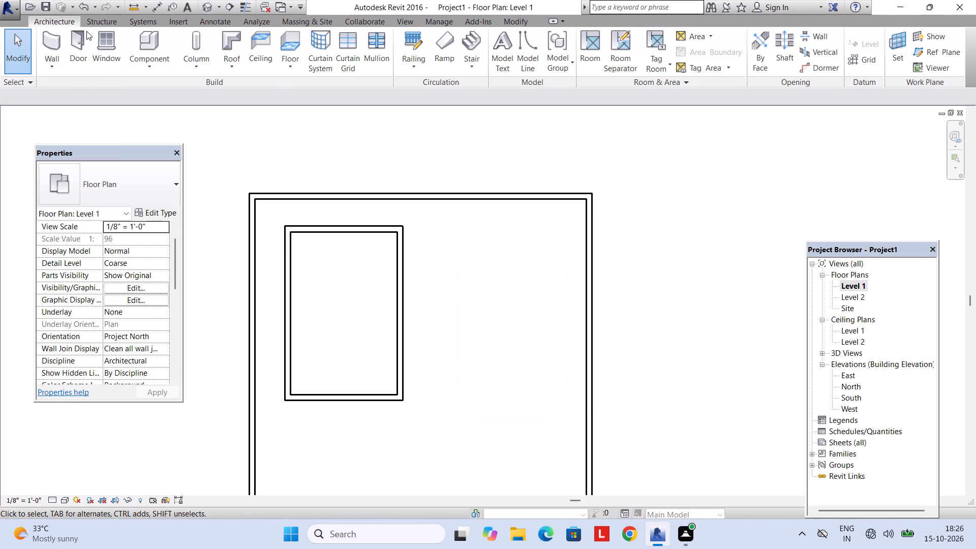
Create a 6" rectangular floor of 30'-6" x 30'-6" reaching the outer corners of the plot's boundary walls.
click(283, 40)
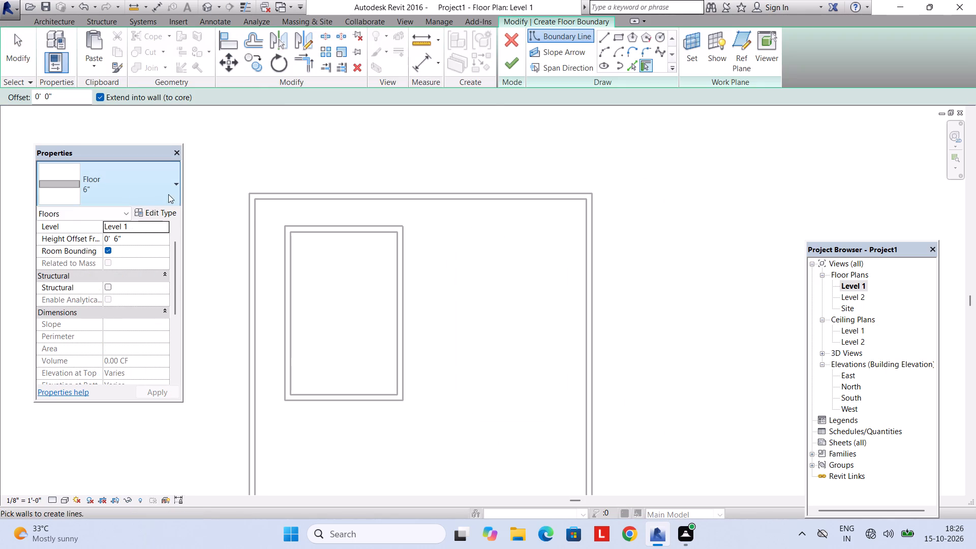
click(608, 34)
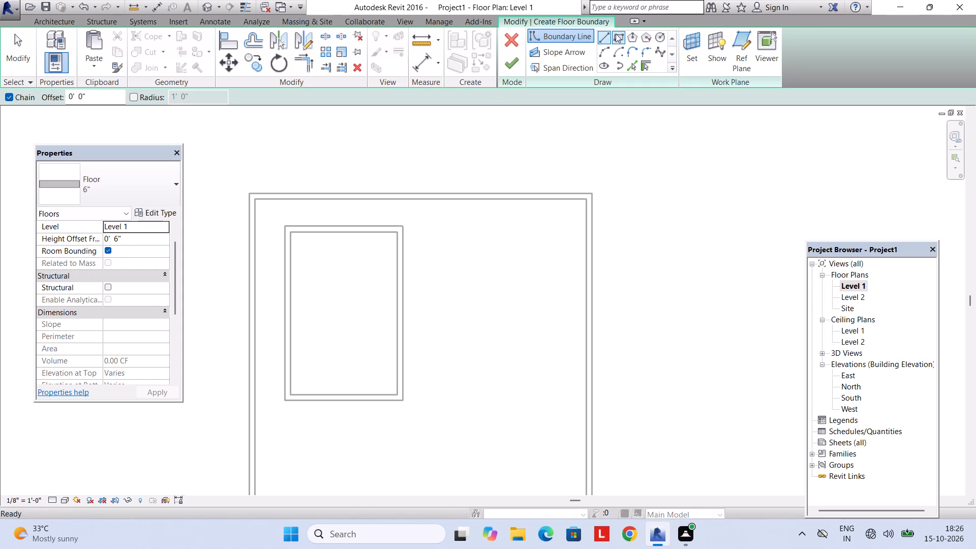
click(616, 34)
click(251, 188)
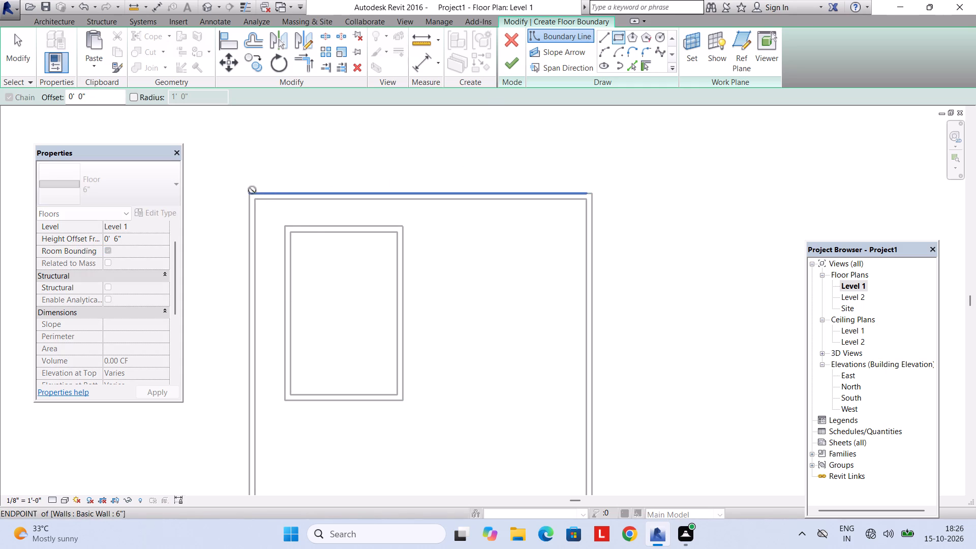
middle_drag(413, 403, 397, 241)
scroll(431, 286, down, 2)
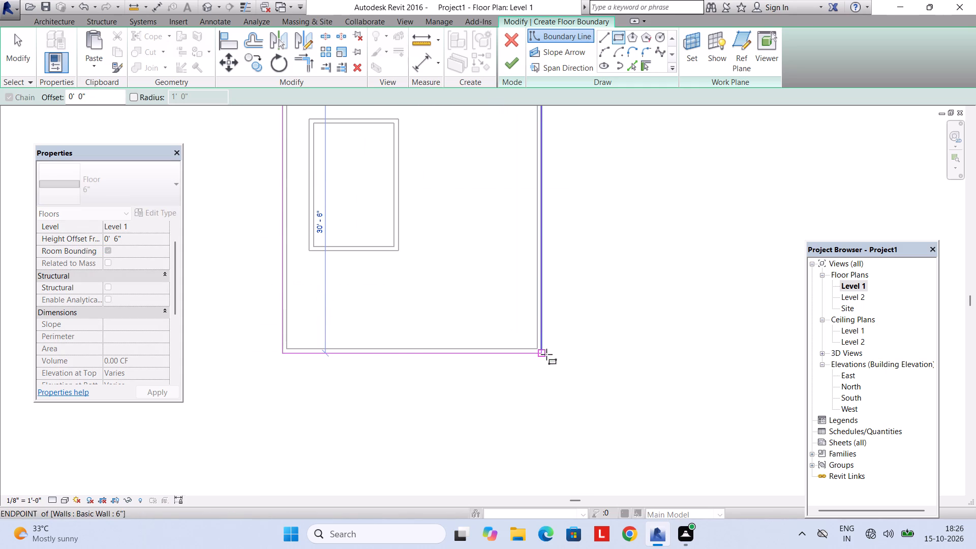
click(546, 354)
click(516, 59)
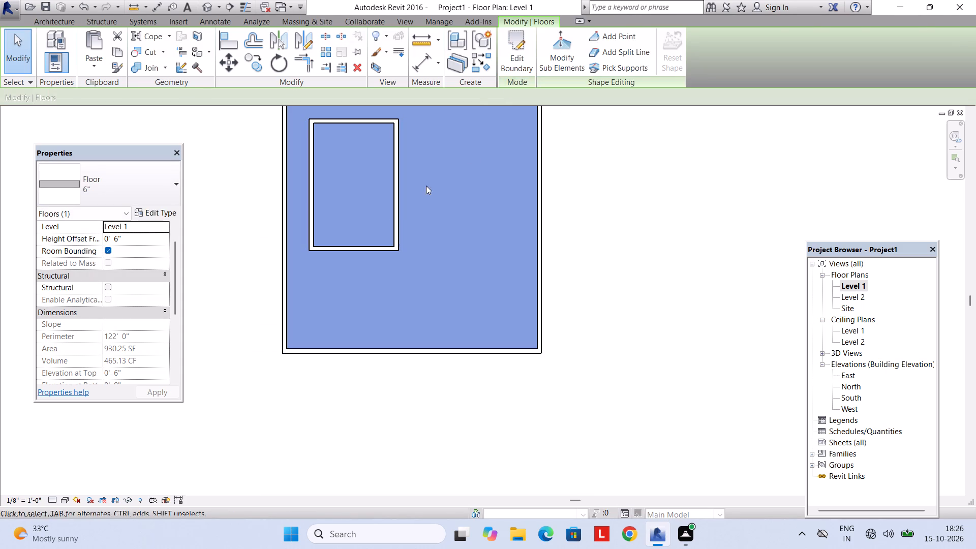
key(Escape)
Open the 3D view and examine the boundary walls, the room and the floor slab from several angles.
click(404, 23)
click(361, 48)
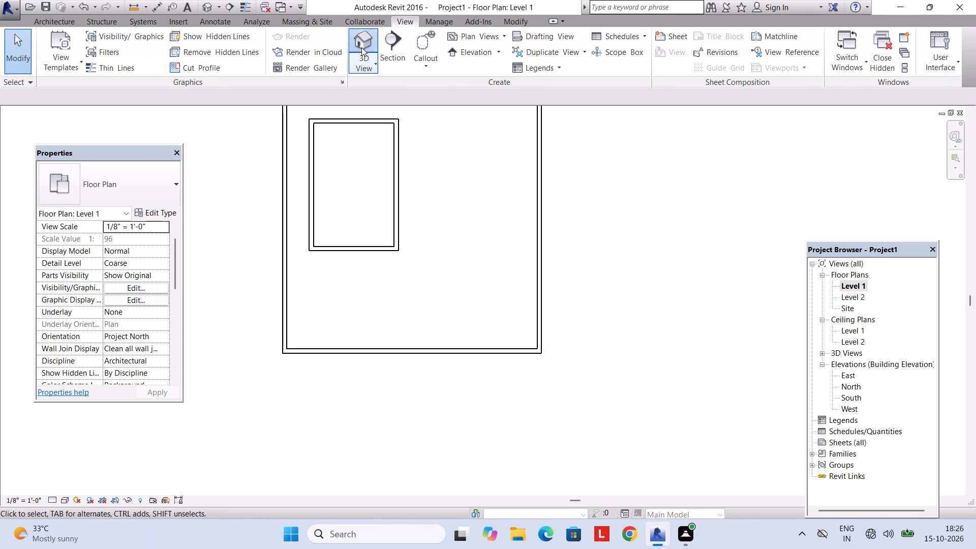
middle_drag(641, 344, 527, 229)
middle_drag(559, 306, 626, 221)
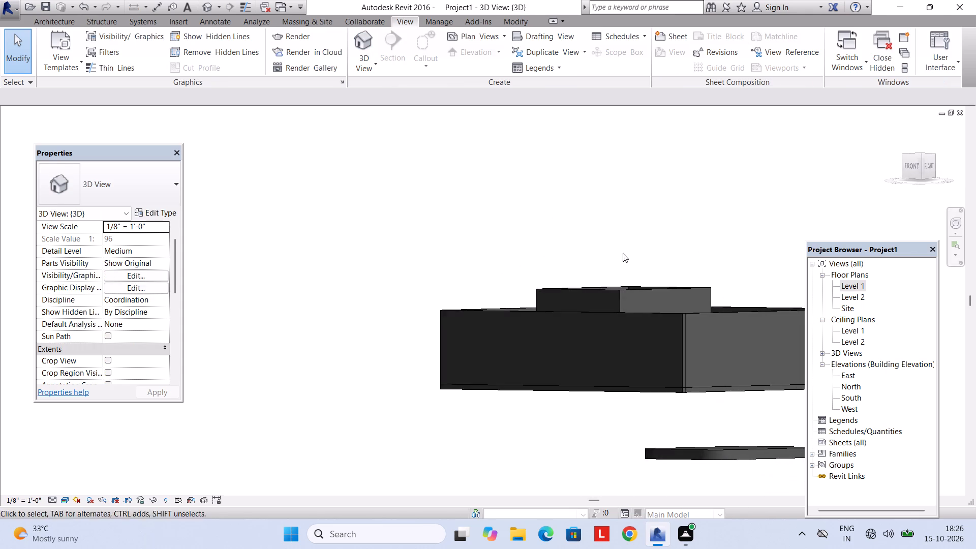
shift+middle_drag(615, 324, 639, 212)
scroll(630, 302, up, 2)
middle_drag(632, 300, 256, 241)
shift+middle_drag(277, 267, 356, 379)
middle_drag(360, 333, 360, 389)
middle_drag(382, 325, 461, 410)
shift+middle_drag(378, 333, 341, 457)
scroll(328, 389, up, 7)
middle_drag(342, 377, 406, 365)
scroll(393, 353, down, 8)
middle_drag(425, 364, 369, 367)
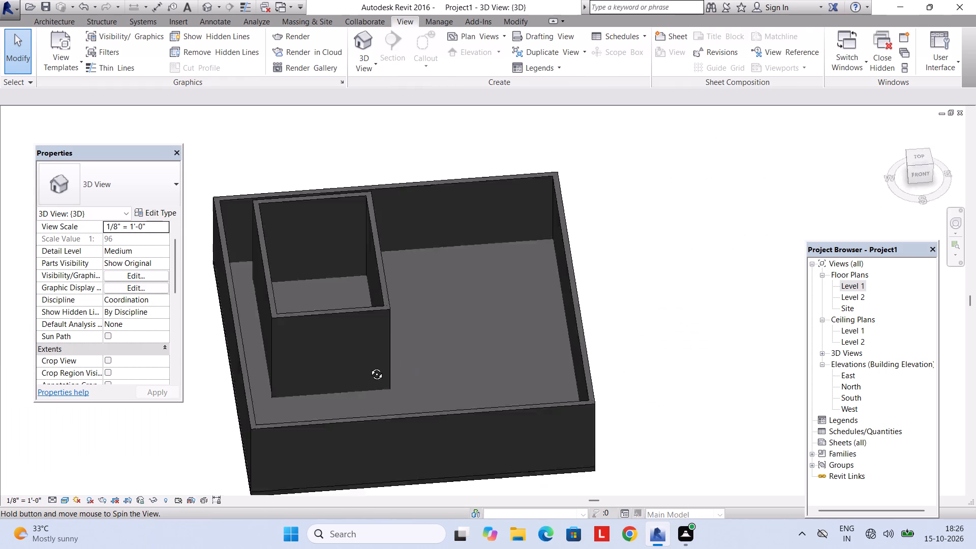
middle_drag(369, 367, 308, 304)
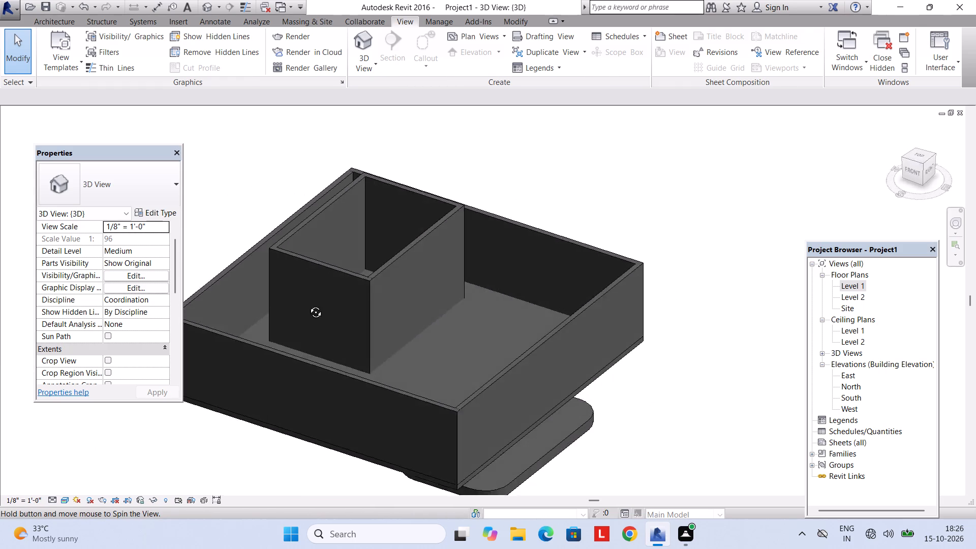
middle_drag(308, 304, 352, 287)
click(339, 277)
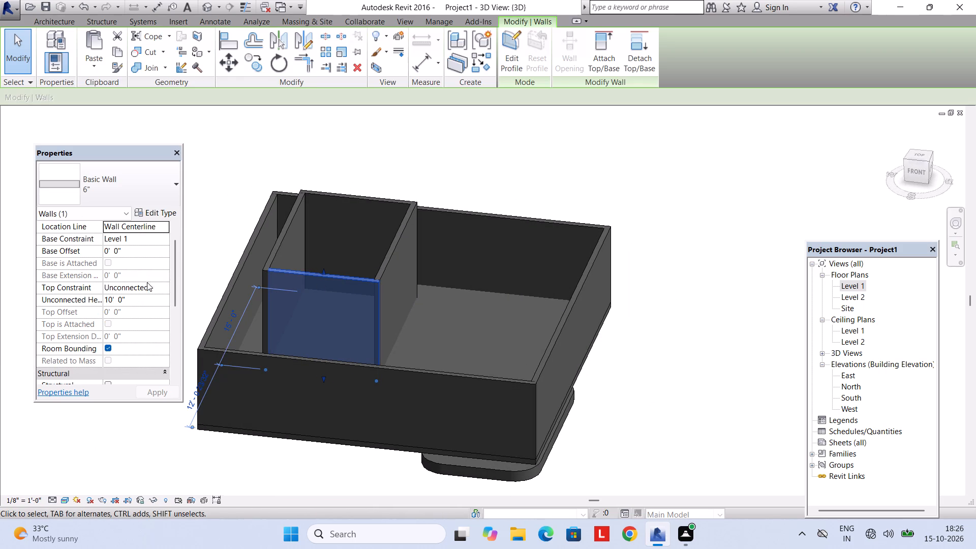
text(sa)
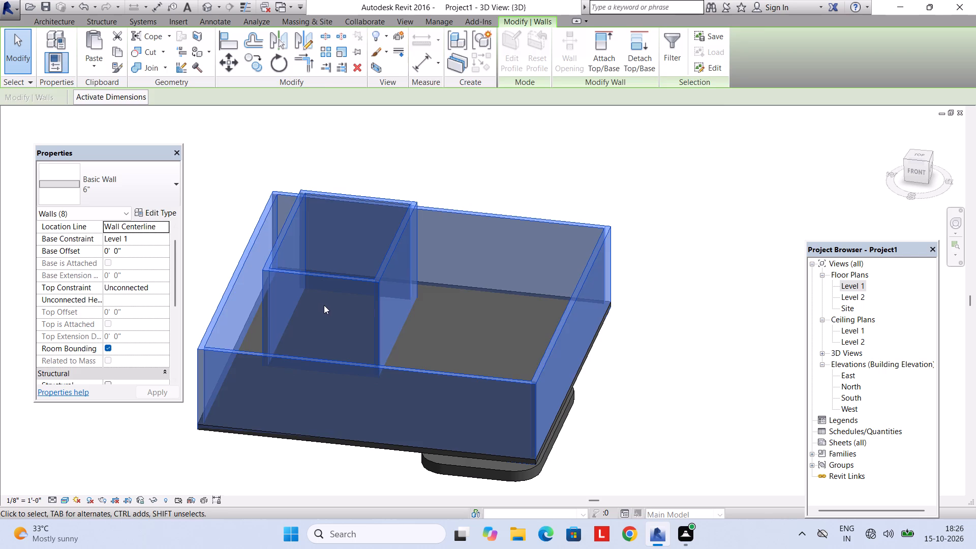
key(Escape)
Delete the round-cornered Generic - 12" pool floor lying below the plot's main slab.
middle_drag(321, 317, 375, 293)
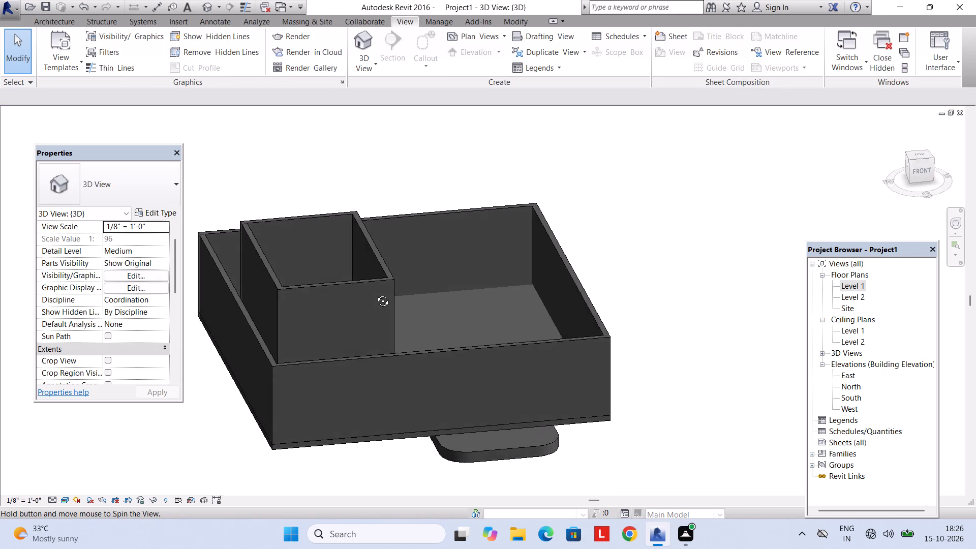
middle_drag(375, 293, 346, 254)
shift+middle_drag(426, 342, 369, 192)
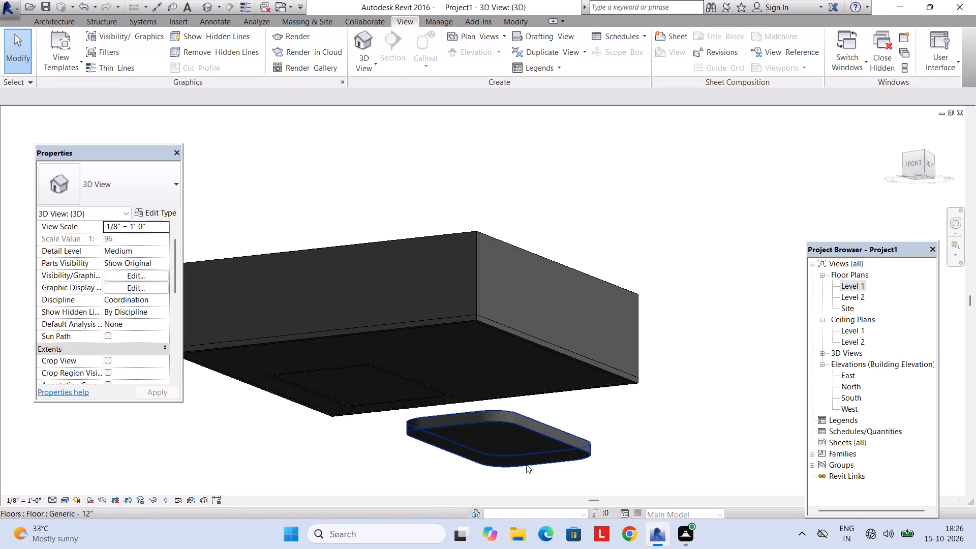
click(528, 447)
click(520, 435)
click(508, 424)
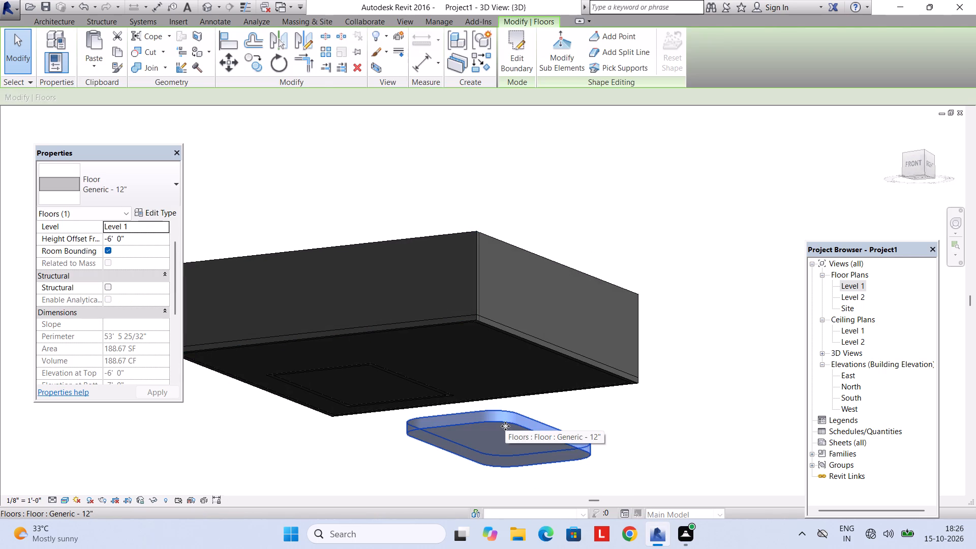
key(Delete)
Examine the walled plot, the room and the main floor slab from above.
shift+middle_drag(456, 377, 479, 452)
shift+middle_drag(436, 365, 429, 477)
shift+middle_drag(381, 350, 394, 418)
scroll(393, 362, up, 6)
middle_drag(392, 360, 382, 425)
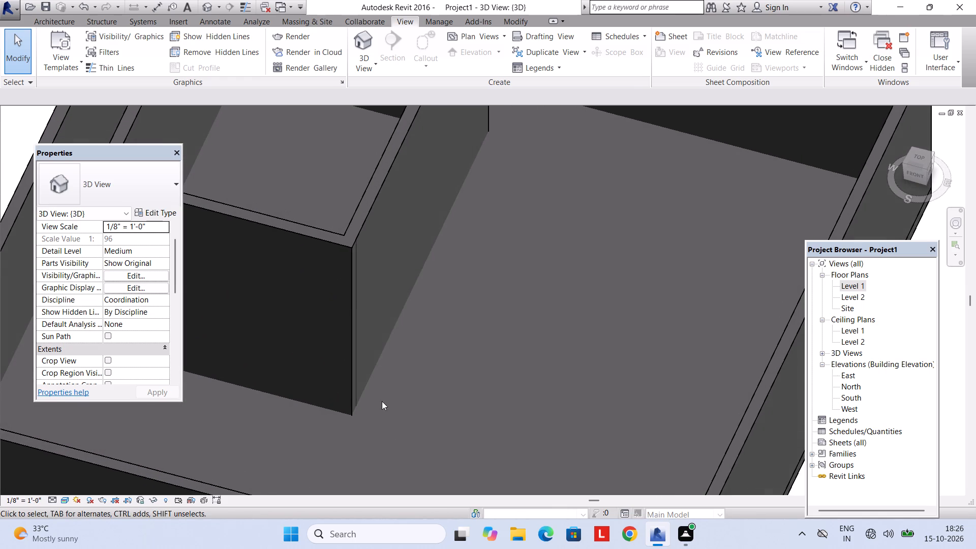
scroll(409, 408, down, 8)
shift+middle_drag(414, 415, 429, 394)
scroll(429, 394, up, 3)
scroll(430, 387, down, 6)
shift+middle_drag(434, 423, 429, 453)
scroll(419, 416, up, 3)
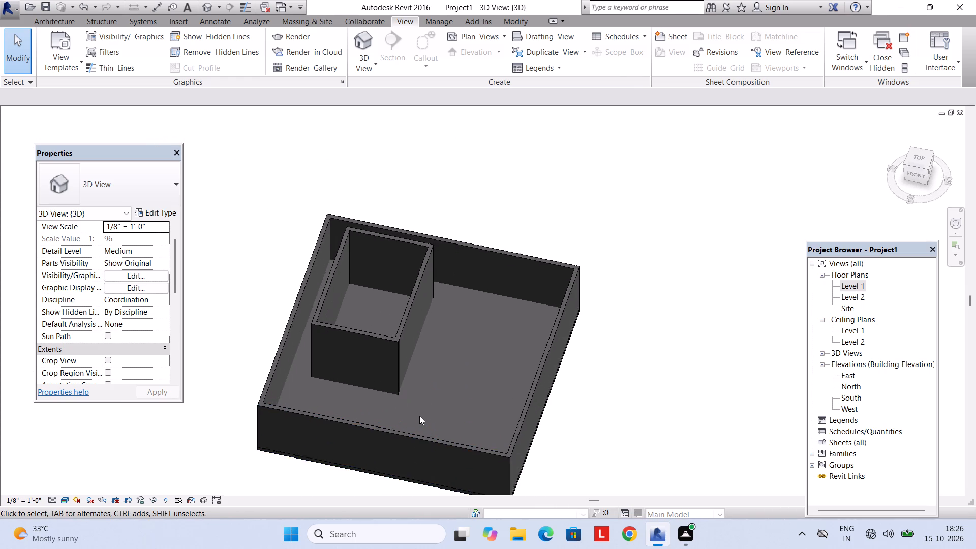
scroll(419, 416, up, 3)
scroll(419, 416, down, 3)
middle_drag(419, 417, 422, 395)
Create a new material named grass for the structure layer of the plot's 6" floor type.
click(503, 274)
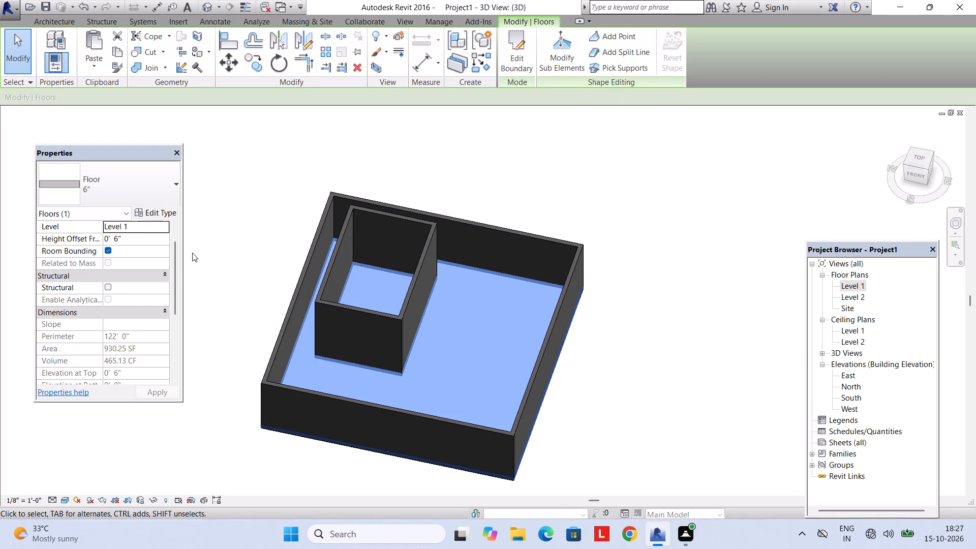
click(162, 213)
click(521, 201)
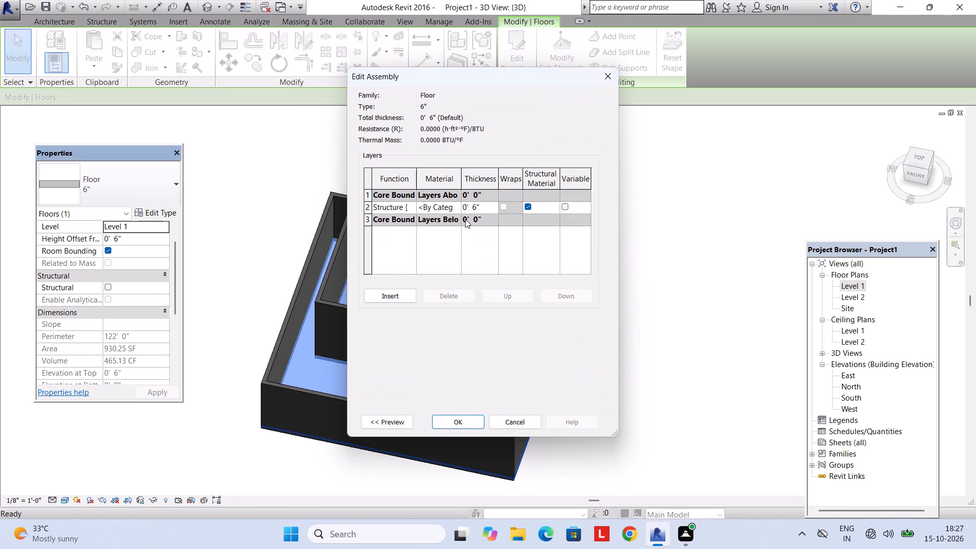
click(456, 203)
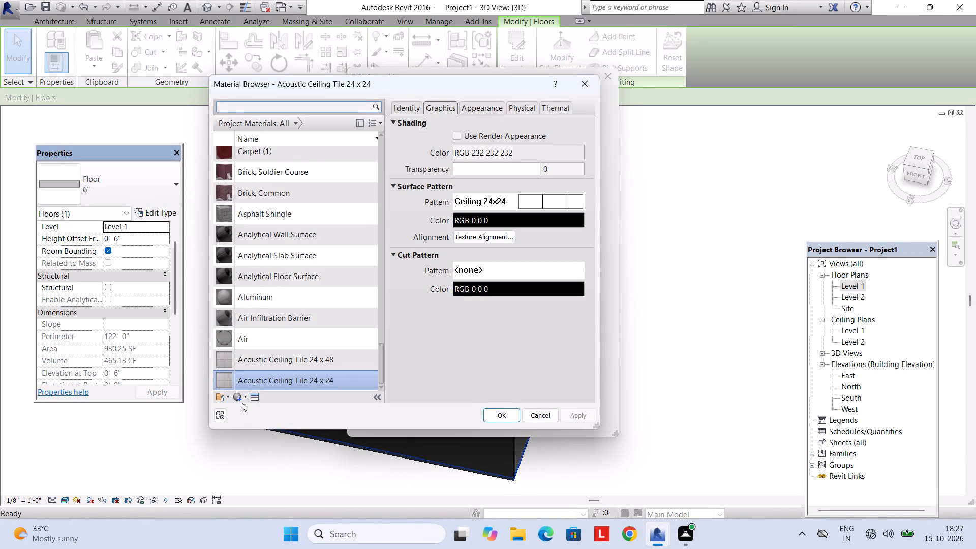
click(242, 401)
click(251, 406)
right_click(289, 249)
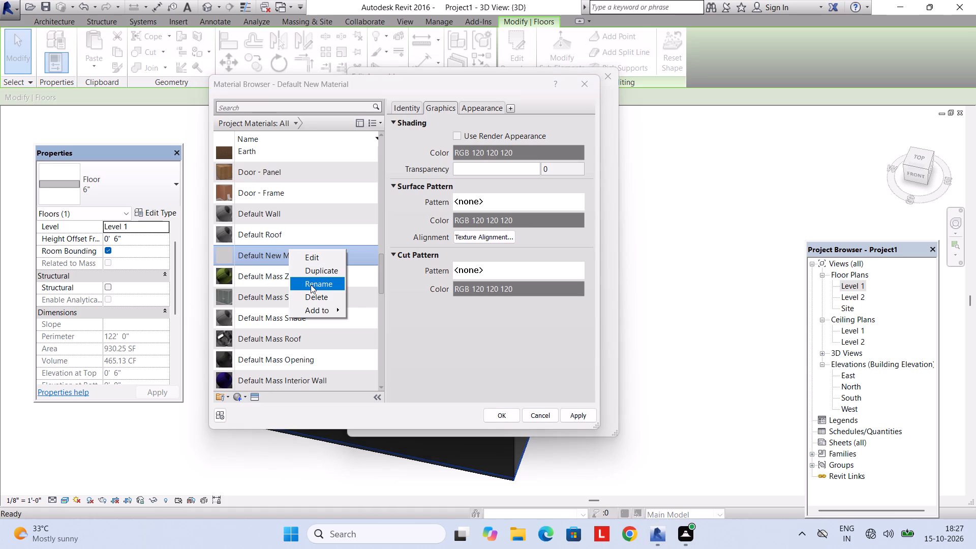
click(311, 285)
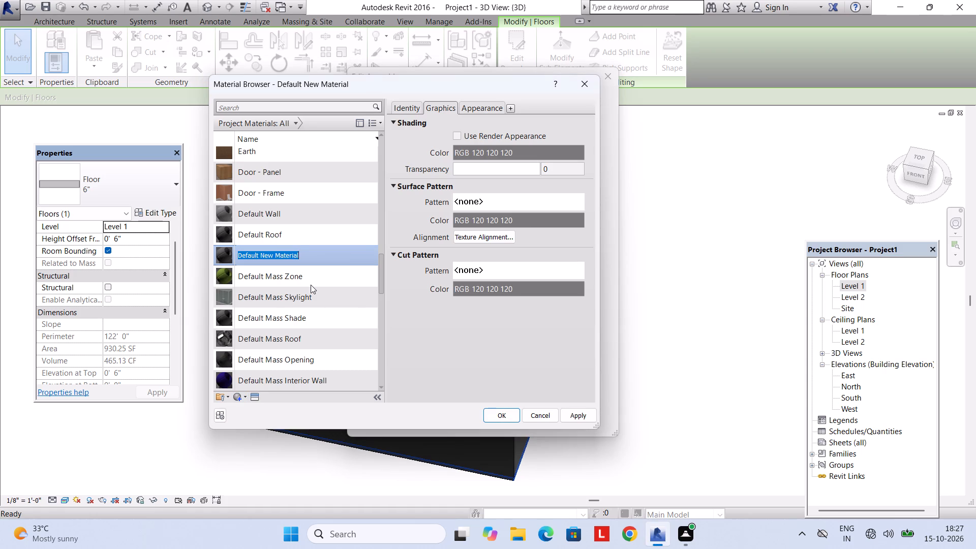
text(ge)
key(BackSpace)
text(rass)
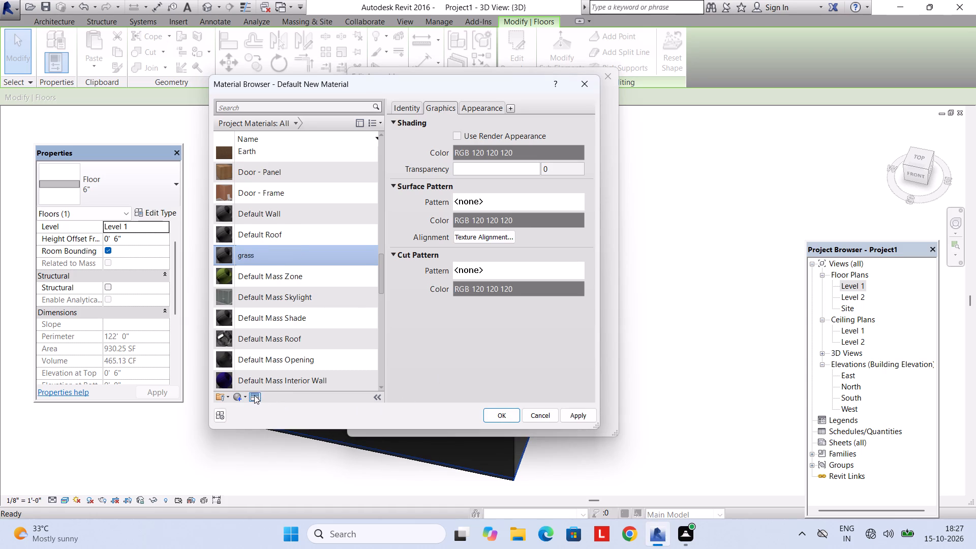
Give the grass material the Grass - Thick appearance, use its render appearance for shading, and apply it to the floor type.
click(254, 395)
click(754, 97)
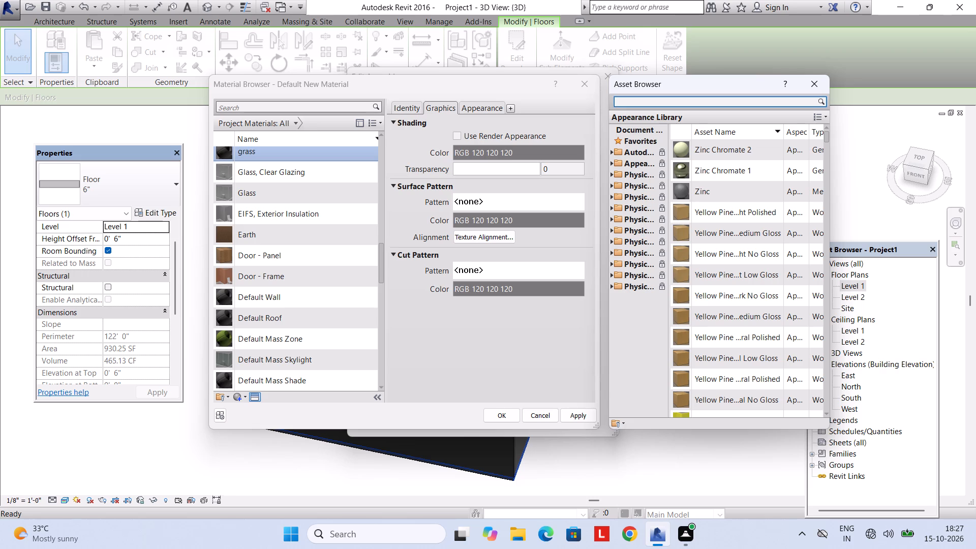
text(grass)
key(Return)
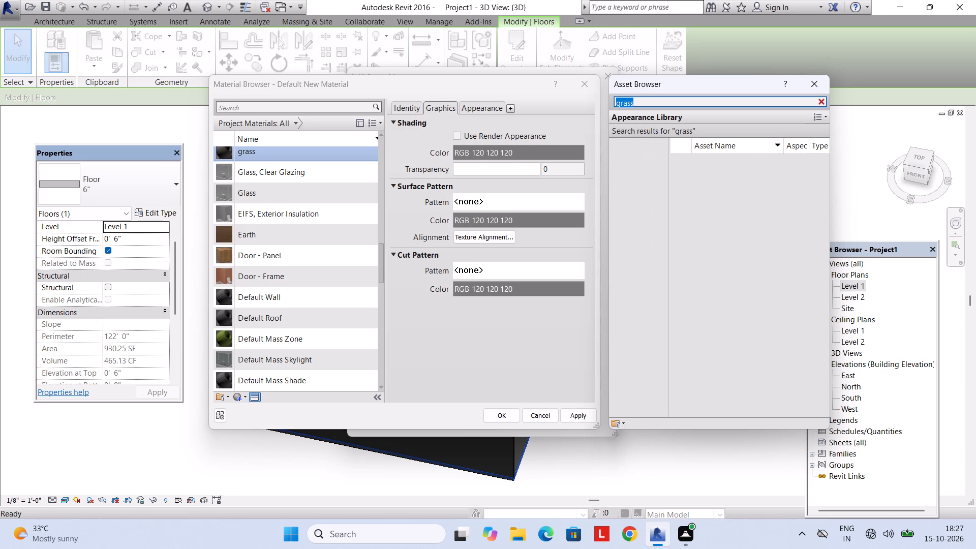
double_click(721, 165)
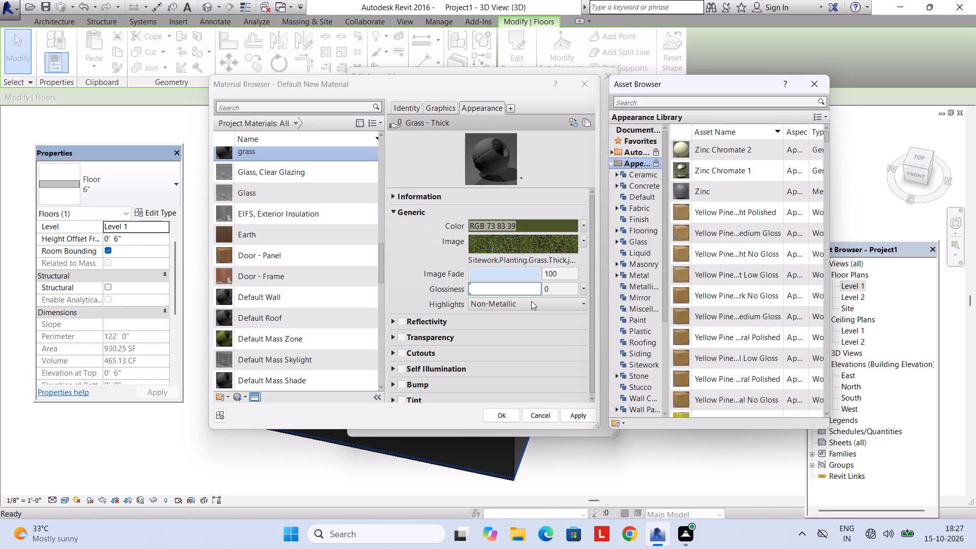
click(434, 104)
click(455, 135)
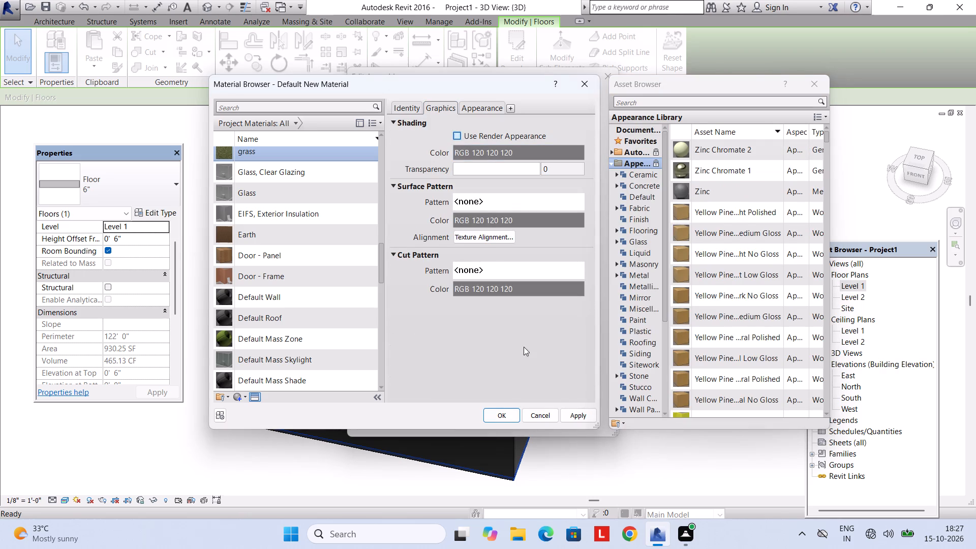
click(510, 416)
click(469, 420)
click(454, 419)
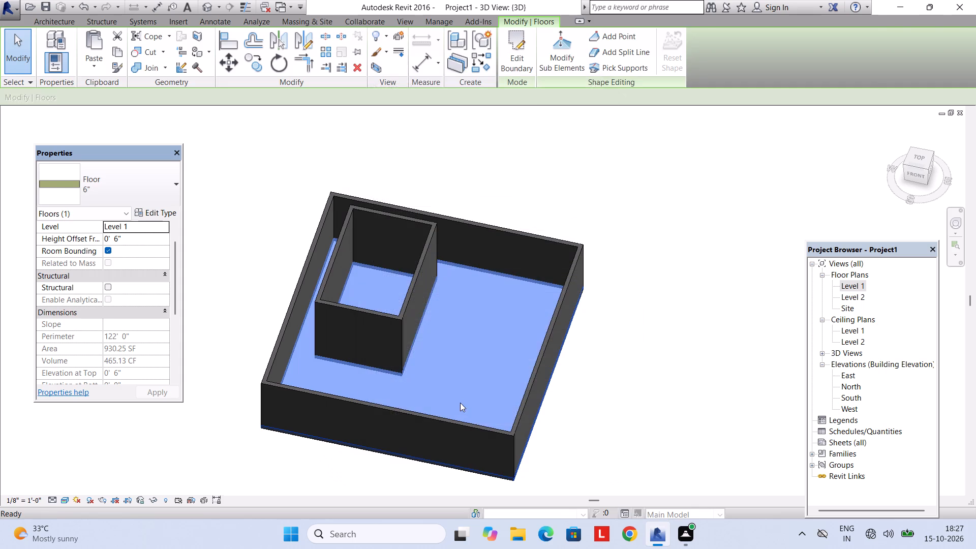
key(Escape)
Examine the grass-covered floor from above and the slab and wall bases from underneath.
scroll(445, 358, up, 4)
shift+middle_drag(429, 351, 375, 294)
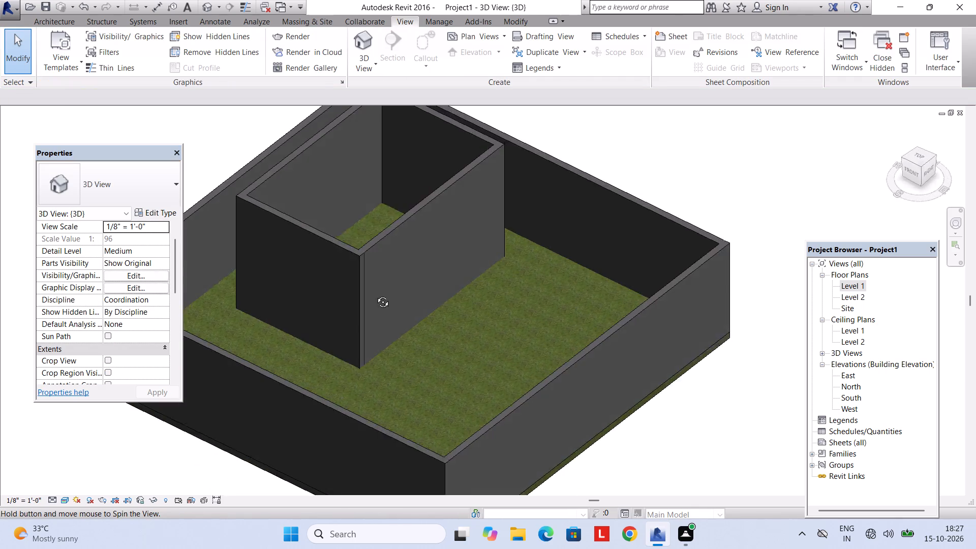
shift+middle_drag(375, 294, 358, 309)
scroll(459, 318, up, 6)
shift+middle_drag(464, 315, 537, 275)
shift+scroll(536, 275, up, 1)
scroll(538, 275, down, 3)
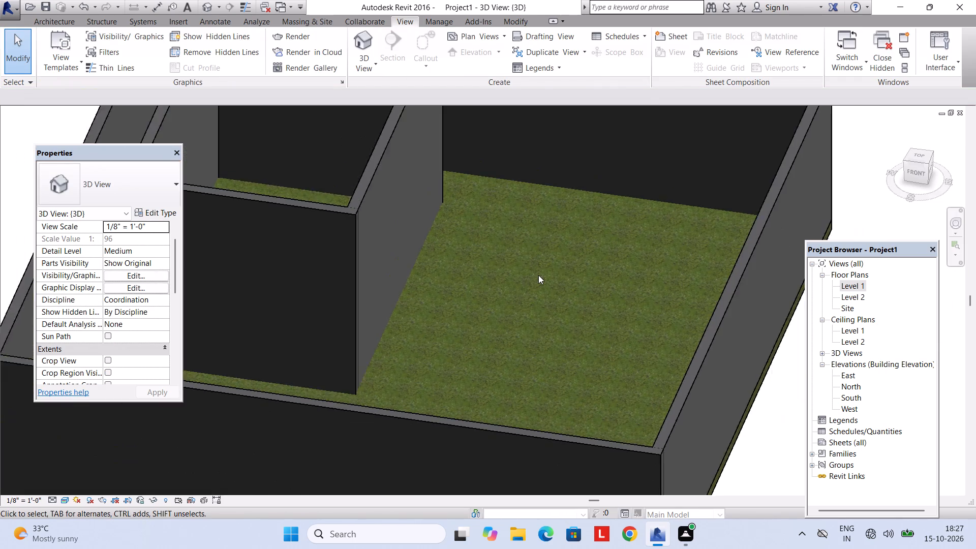
scroll(538, 275, down, 3)
middle_drag(472, 287, 359, 304)
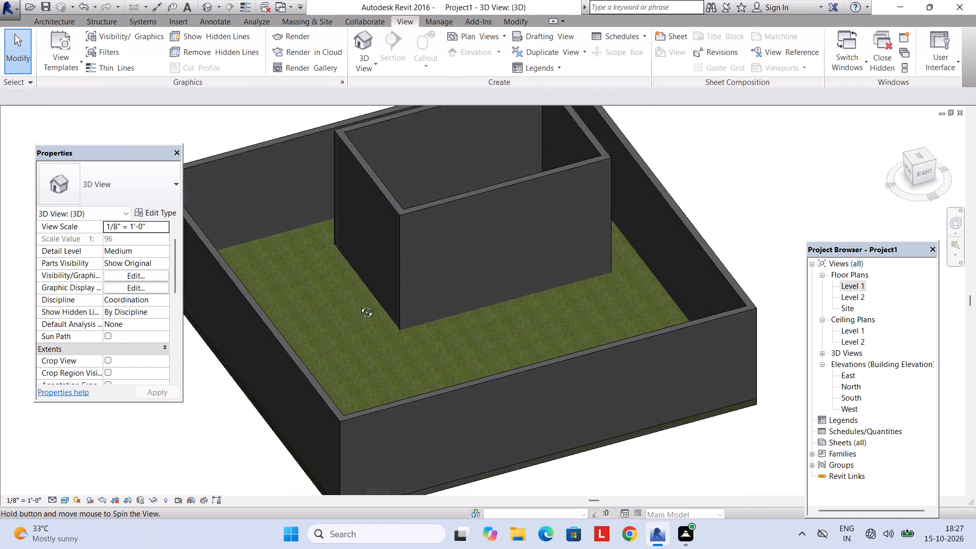
middle_drag(359, 304, 463, 142)
middle_drag(373, 337, 418, 192)
shift+middle_drag(394, 288, 417, 194)
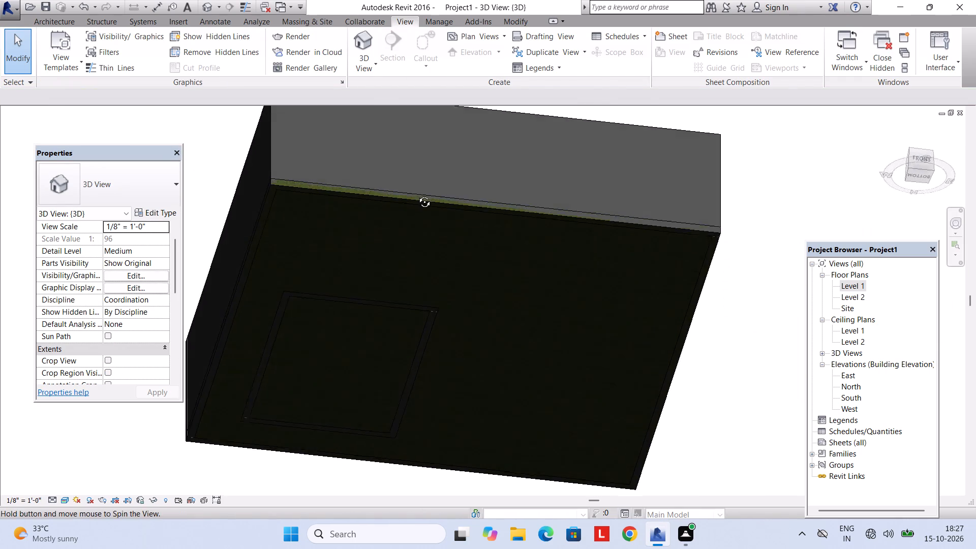
shift+middle_drag(417, 194, 419, 180)
scroll(405, 284, up, 6)
middle_drag(408, 297, 478, 223)
shift+middle_drag(489, 279, 576, 231)
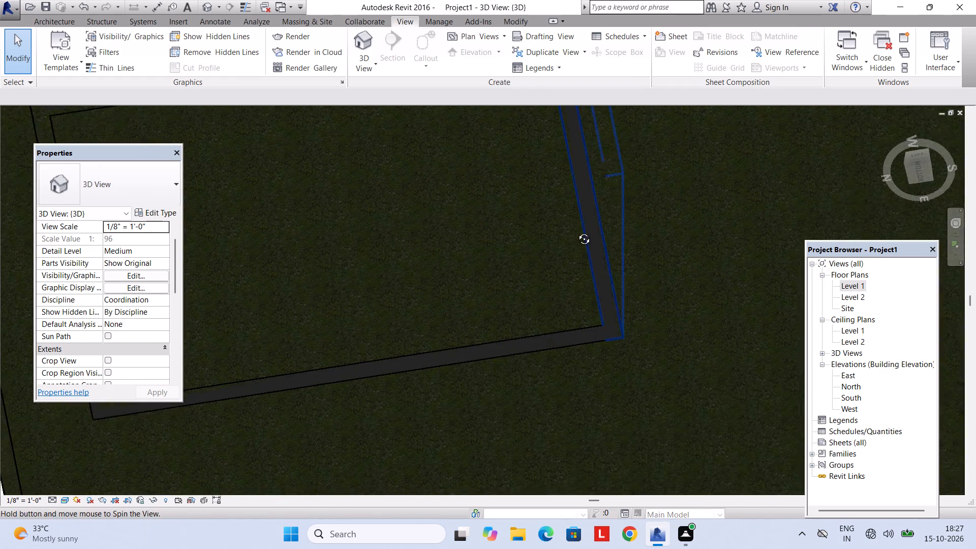
shift+middle_drag(576, 231, 578, 230)
scroll(504, 263, down, 7)
middle_drag(496, 268, 502, 343)
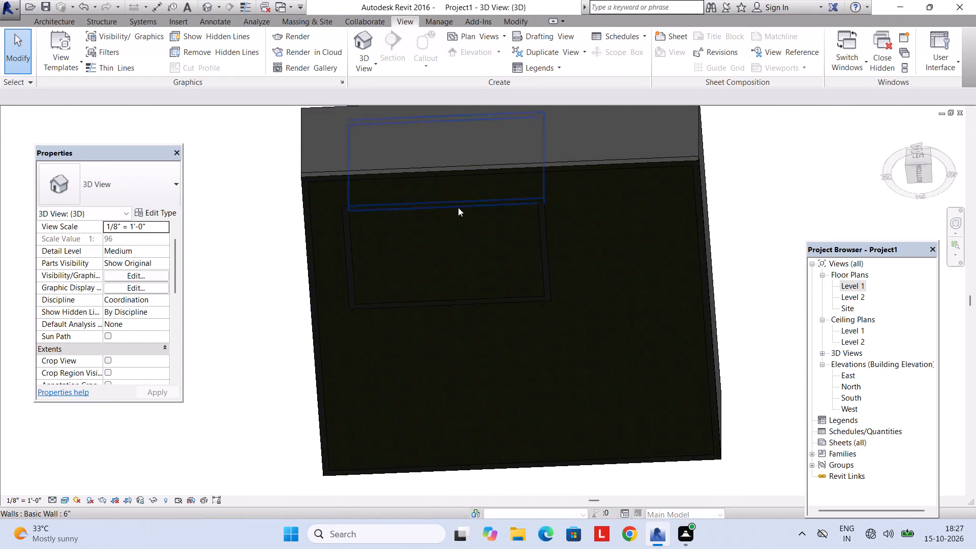
scroll(467, 215, up, 6)
scroll(467, 215, down, 3)
shift+middle_drag(467, 216, 464, 279)
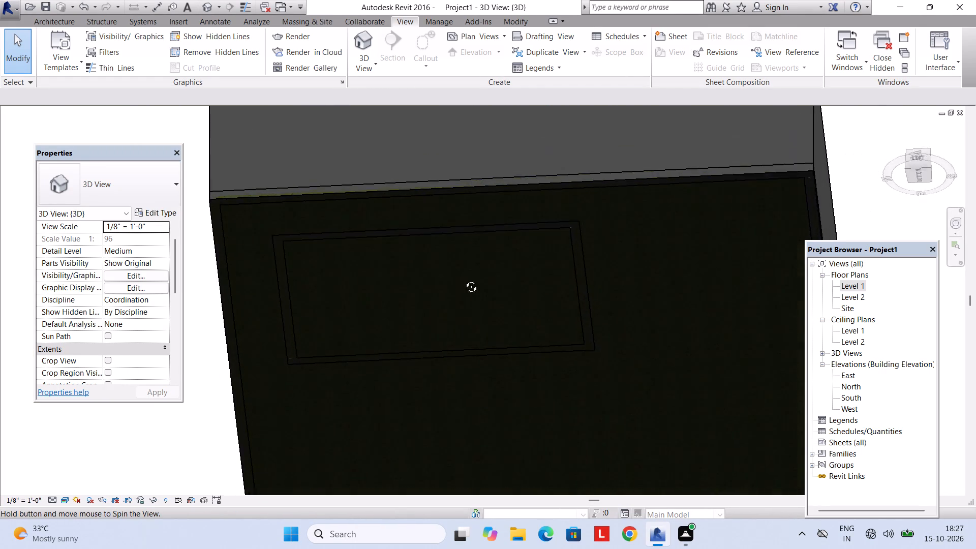
shift+middle_drag(464, 279, 456, 329)
scroll(443, 242, down, 2)
shift+middle_drag(443, 247, 446, 352)
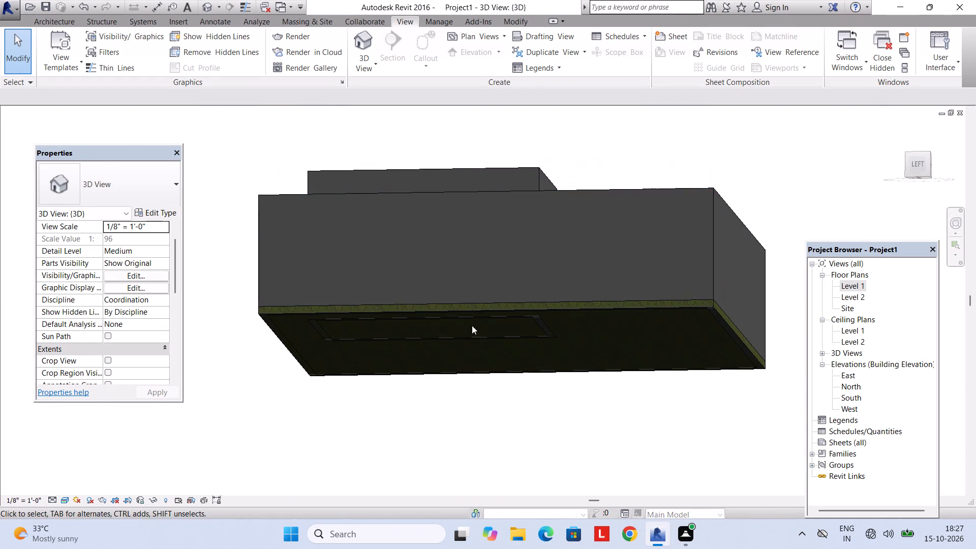
shift+middle_drag(473, 333, 473, 353)
Set the grass floor's height offset from Level 1 to 0.
click(491, 322)
click(130, 243)
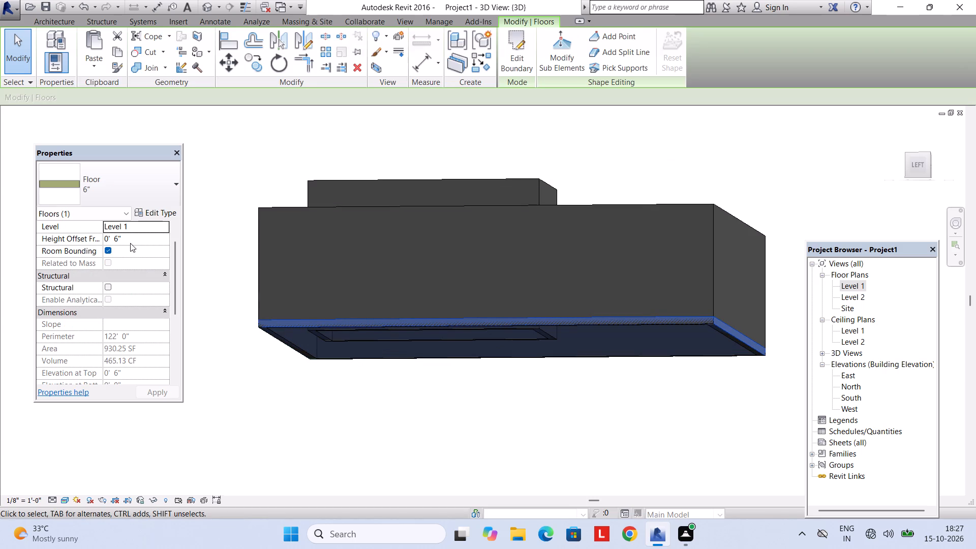
text(6")
key(Return)
key(Return)
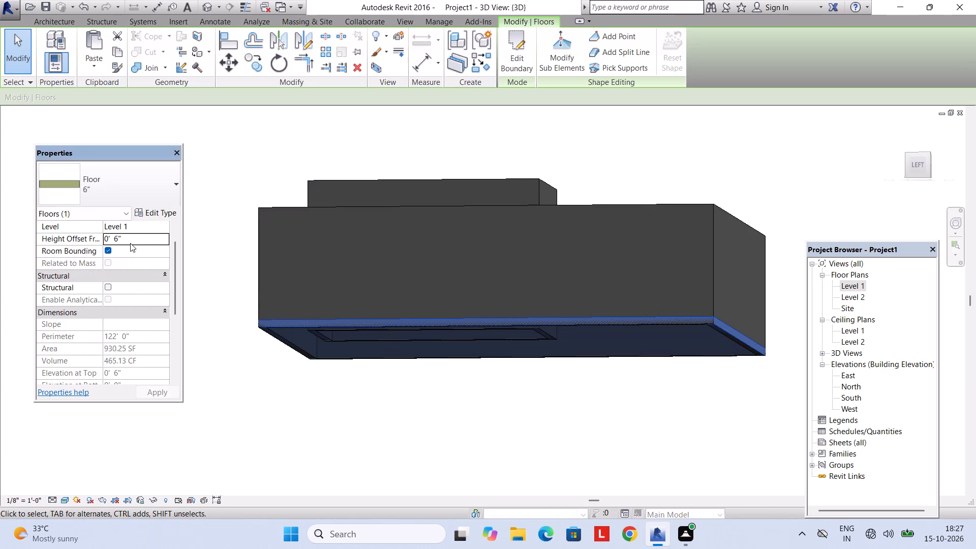
key(Escape)
click(131, 242)
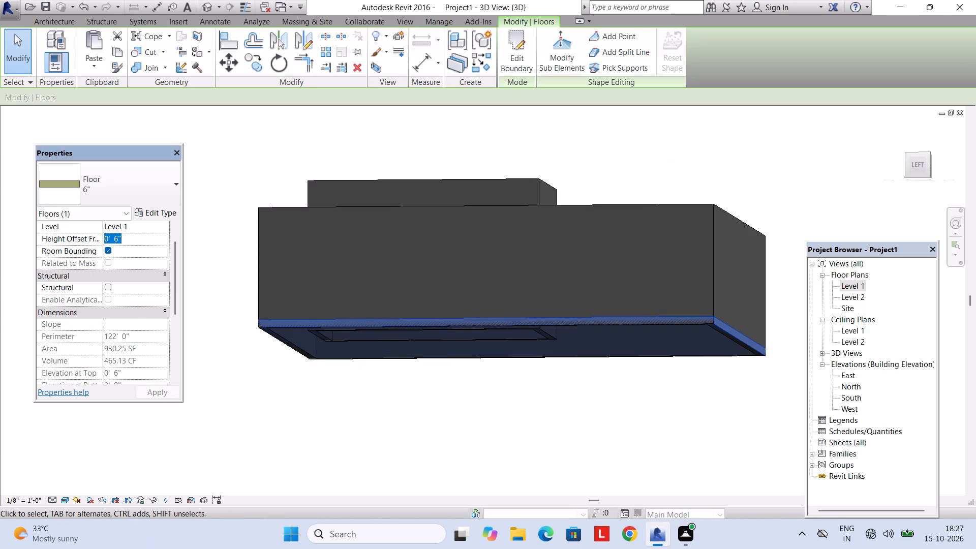
key(0)
key(Return)
key(Return)
key(Escape)
key(Escape)
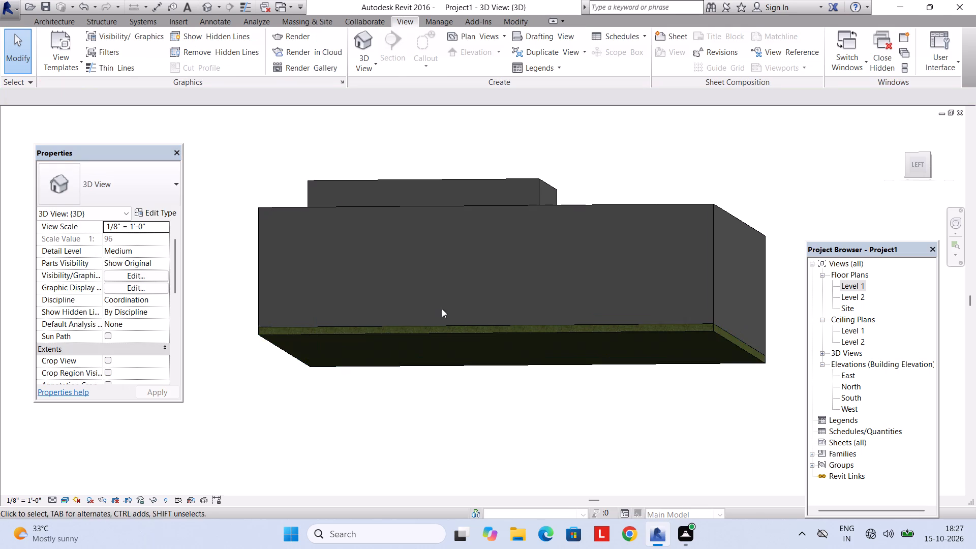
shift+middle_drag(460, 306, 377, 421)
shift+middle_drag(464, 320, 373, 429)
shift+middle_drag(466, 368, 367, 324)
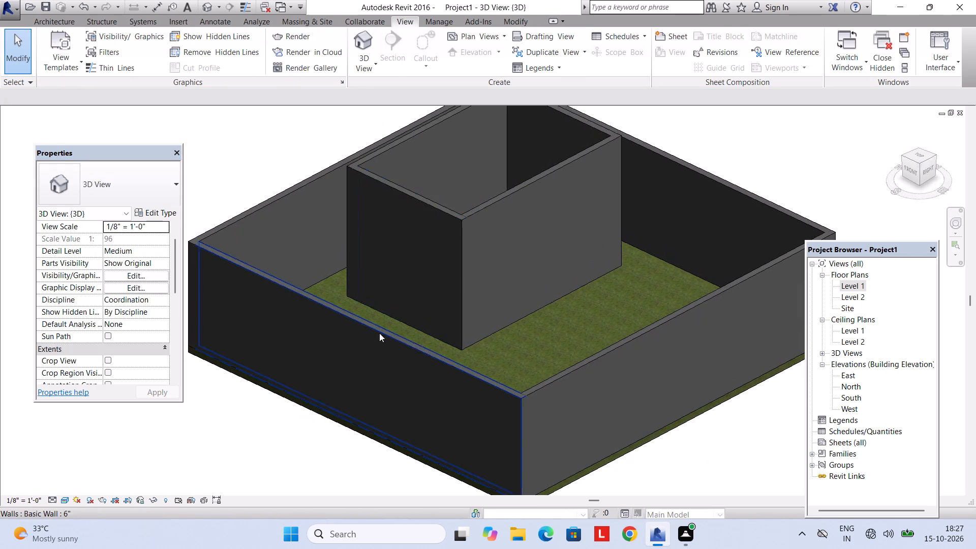
Examine the walled plot in 3D from above, low front angles and underneath, checking the grass floor against the wall bases.
scroll(414, 343, up, 1)
scroll(419, 358, down, 3)
shift+middle_drag(418, 365, 465, 269)
shift+middle_drag(449, 369, 450, 357)
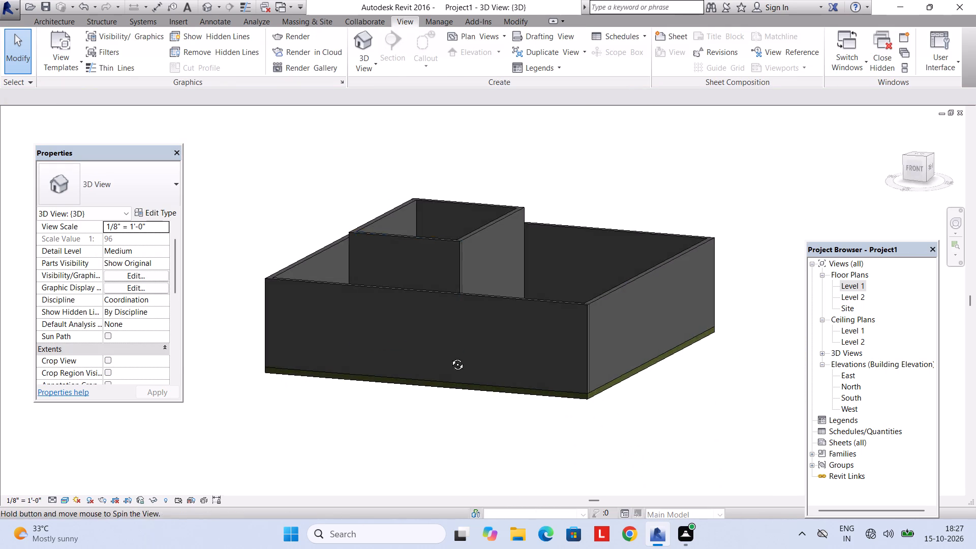
shift+middle_drag(450, 357, 482, 264)
shift+middle_drag(474, 325, 498, 275)
scroll(470, 307, up, 2)
shift+middle_drag(474, 304, 438, 386)
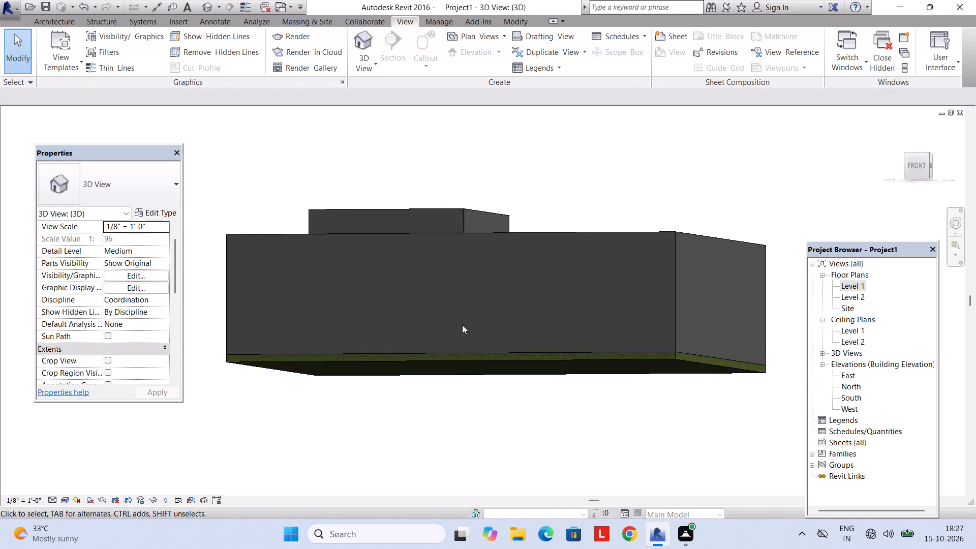
shift+middle_drag(462, 327, 460, 392)
scroll(464, 370, down, 4)
shift+middle_drag(464, 390, 525, 390)
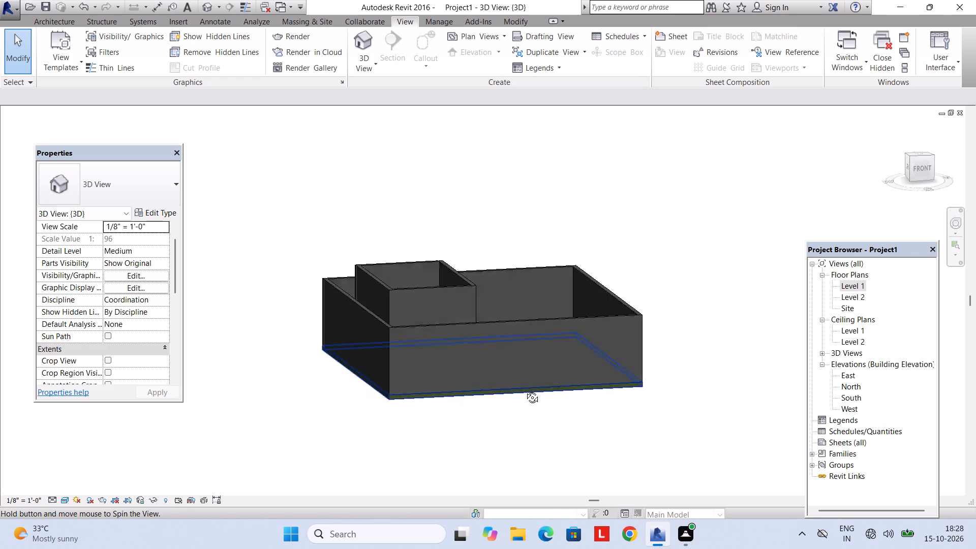
shift+middle_drag(525, 390, 364, 479)
scroll(405, 357, down, 3)
shift+middle_drag(412, 368, 422, 408)
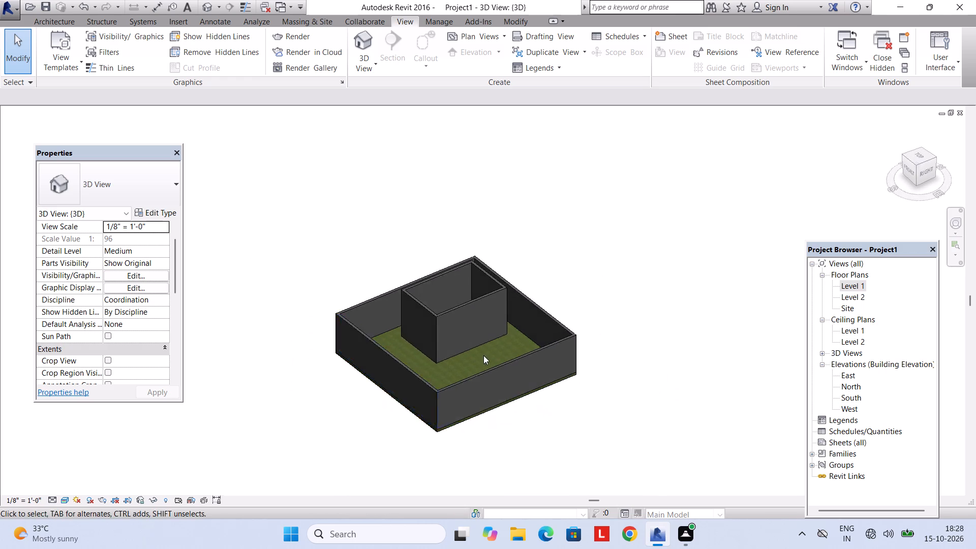
scroll(483, 354, up, 11)
shift+middle_drag(452, 370, 446, 370)
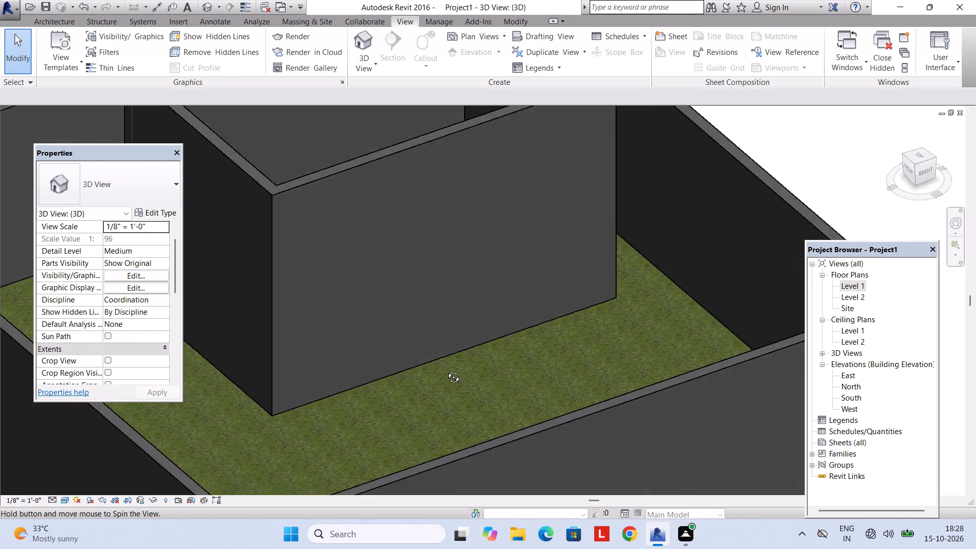
shift+middle_drag(446, 370, 514, 466)
shift+middle_drag(340, 209, 528, 264)
middle_drag(269, 320, 356, 221)
shift+middle_drag(331, 299, 376, 238)
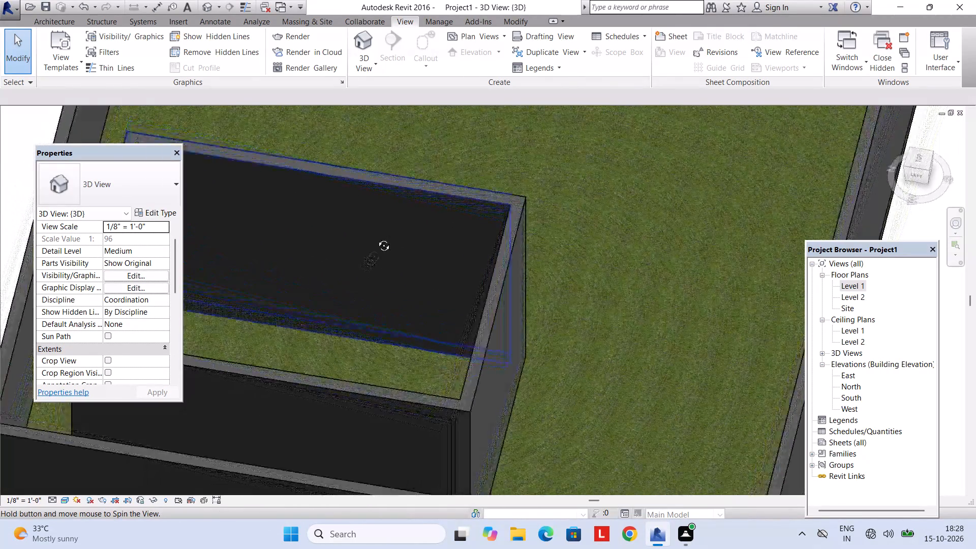
shift+middle_drag(376, 238, 235, 221)
scroll(322, 223, down, 6)
shift+middle_drag(402, 241, 323, 306)
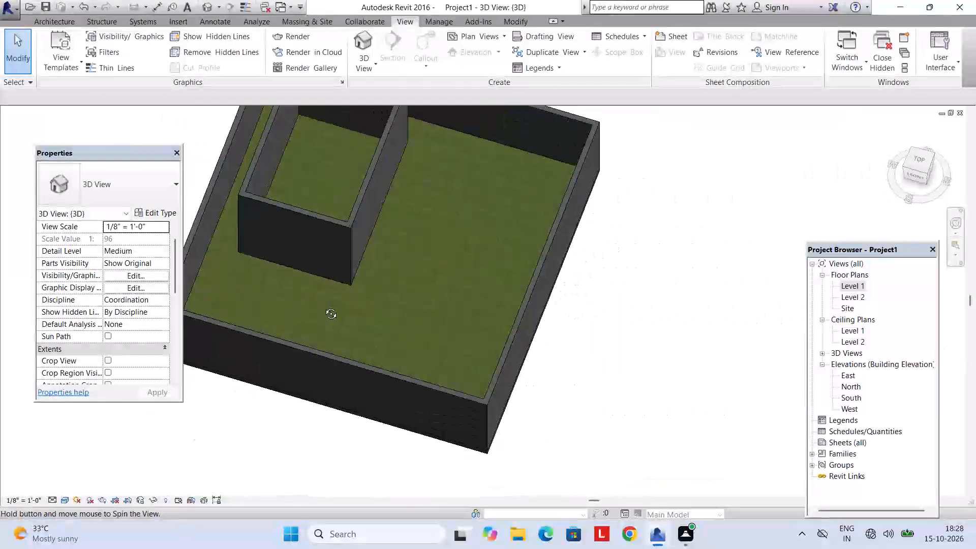
shift+middle_drag(323, 306, 335, 223)
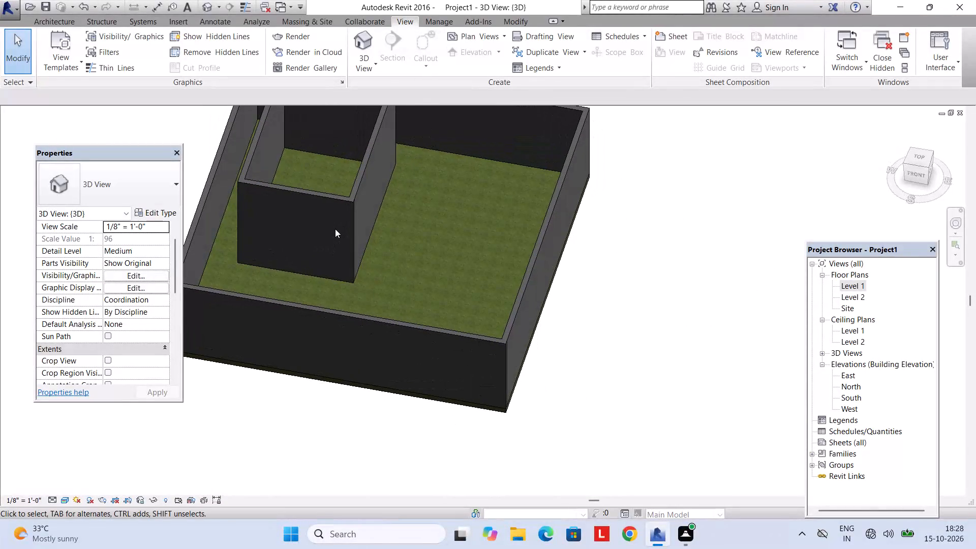
scroll(349, 277, down, 3)
shift+middle_drag(370, 307, 373, 278)
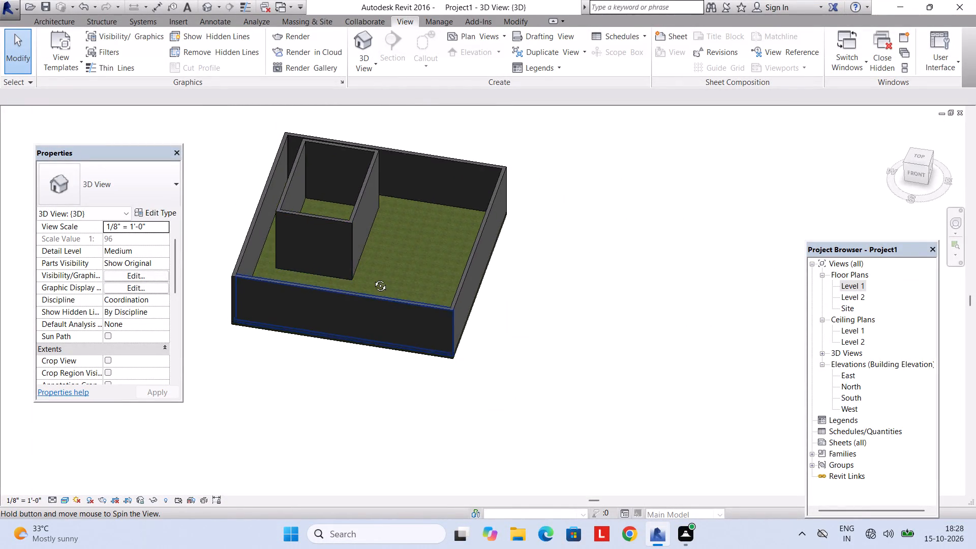
shift+middle_drag(373, 278, 404, 187)
scroll(412, 248, down, 3)
shift+middle_drag(411, 284, 413, 189)
scroll(409, 232, up, 10)
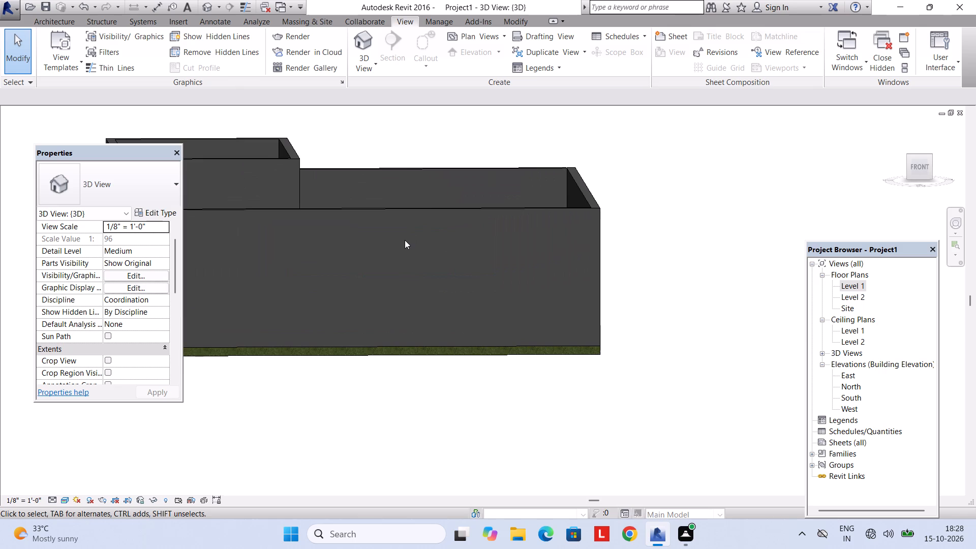
scroll(459, 248, down, 2)
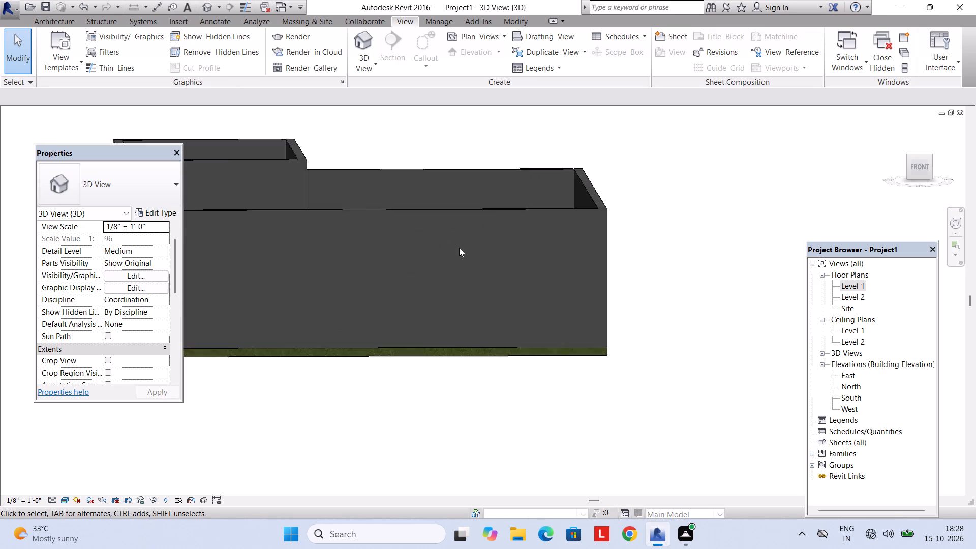
scroll(459, 248, down, 1)
shift+middle_drag(459, 248, 453, 258)
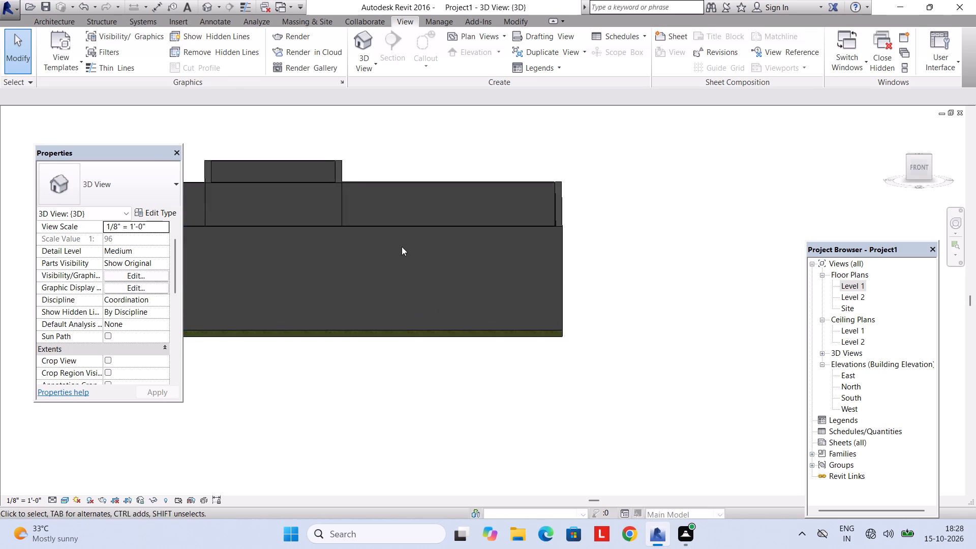
scroll(402, 219, down, 3)
shift+middle_drag(402, 217, 386, 395)
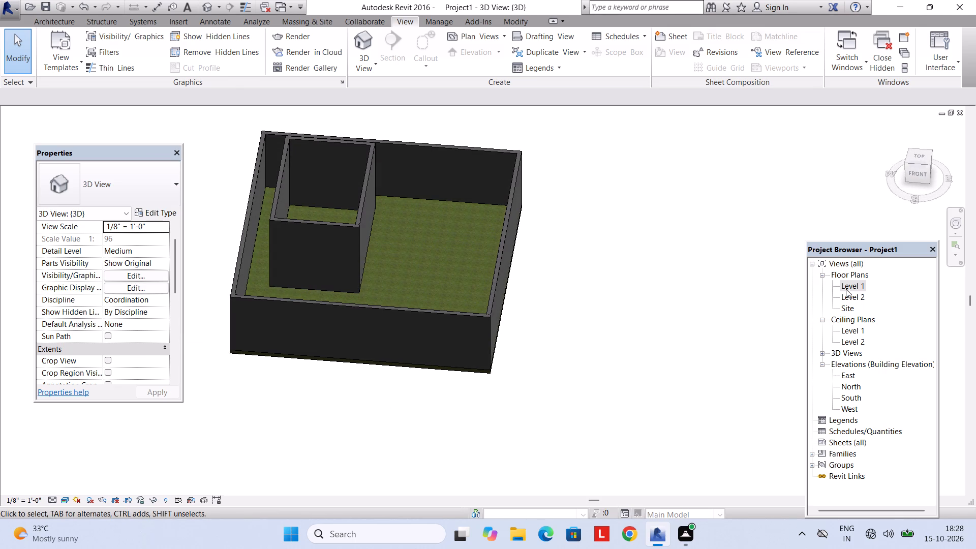
In the Level 1 floor plan, start a new floor and duplicate the 6" floor type as 4".
double_click(846, 289)
middle_drag(311, 141, 326, 191)
middle_drag(312, 187, 330, 250)
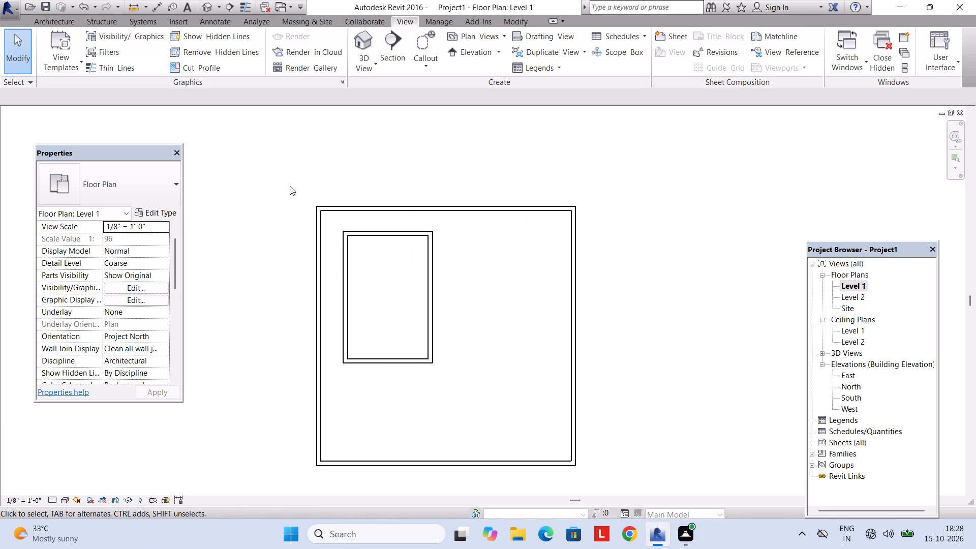
click(62, 26)
click(293, 43)
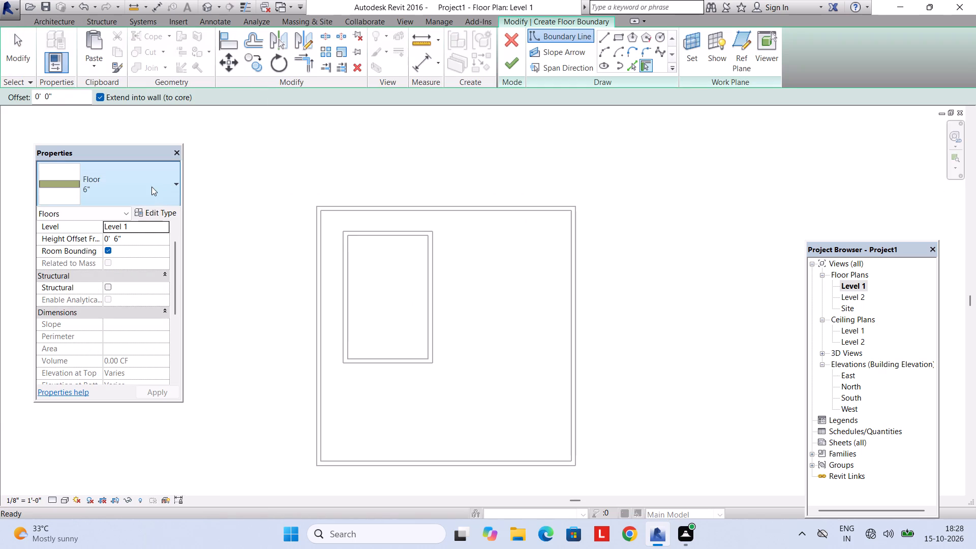
click(156, 209)
click(592, 126)
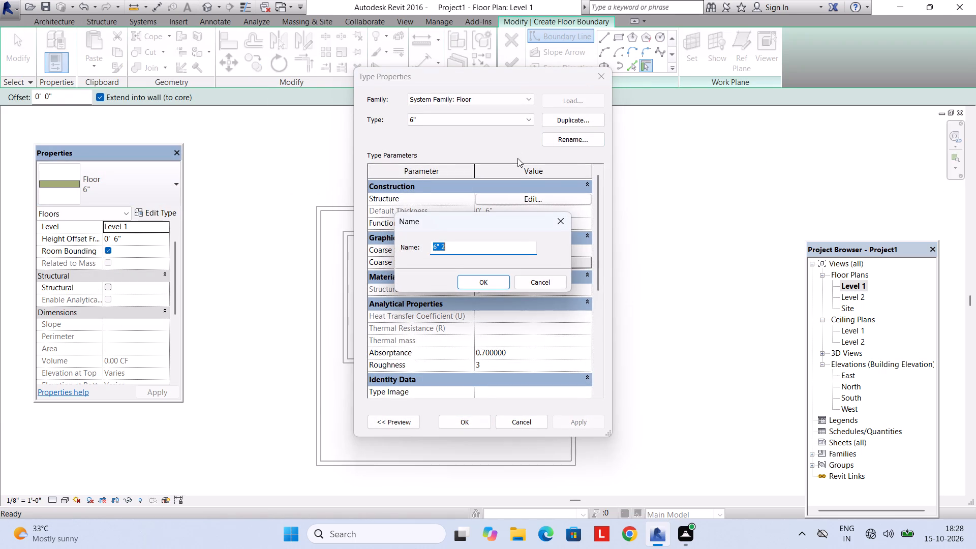
text(4")
key(Return)
key(Return)
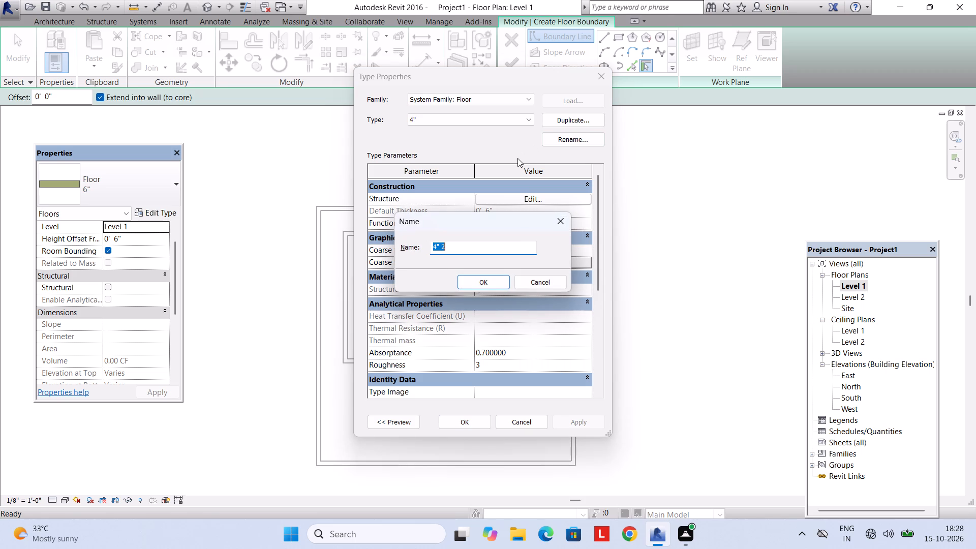
click(538, 277)
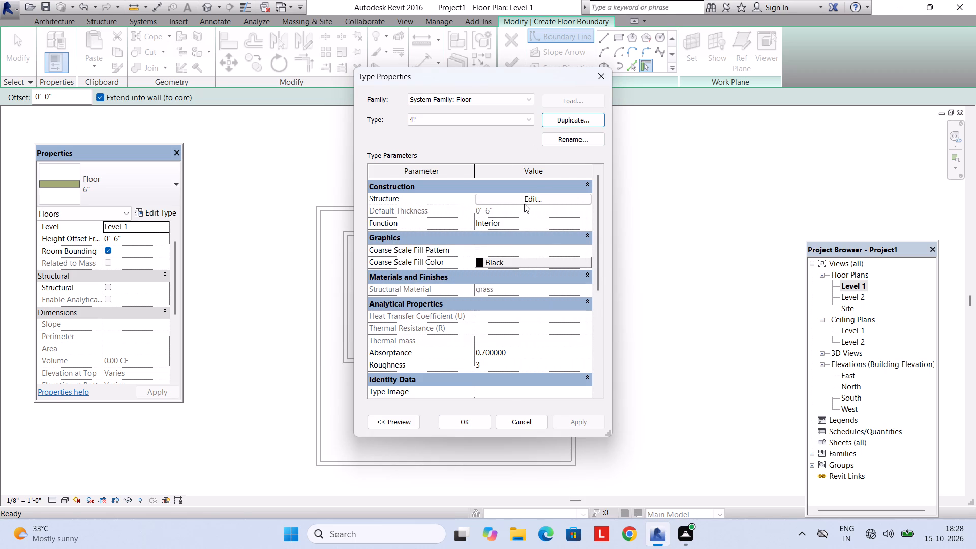
Set the structure layer thickness of the 4" floor type to 4".
click(525, 203)
click(485, 202)
drag(485, 202, 428, 212)
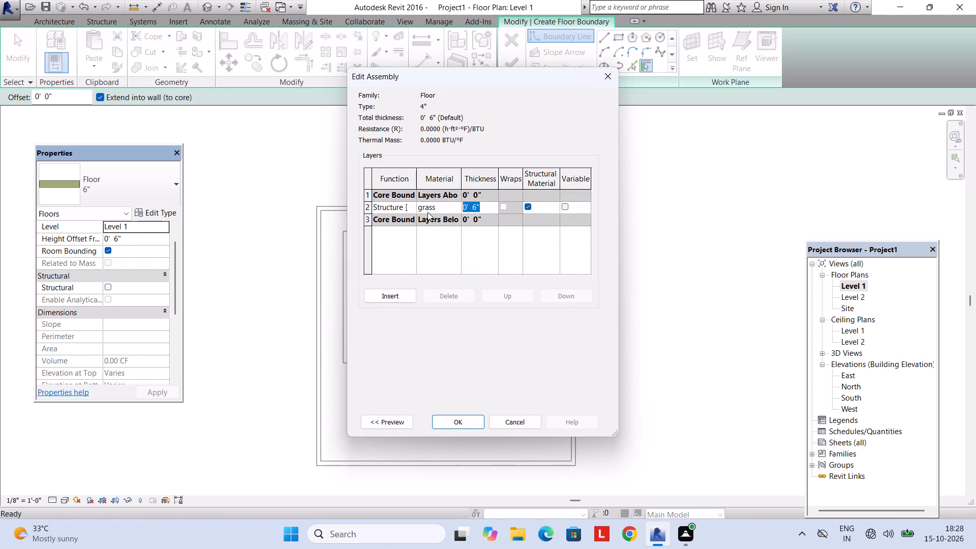
text(4")
key(Return)
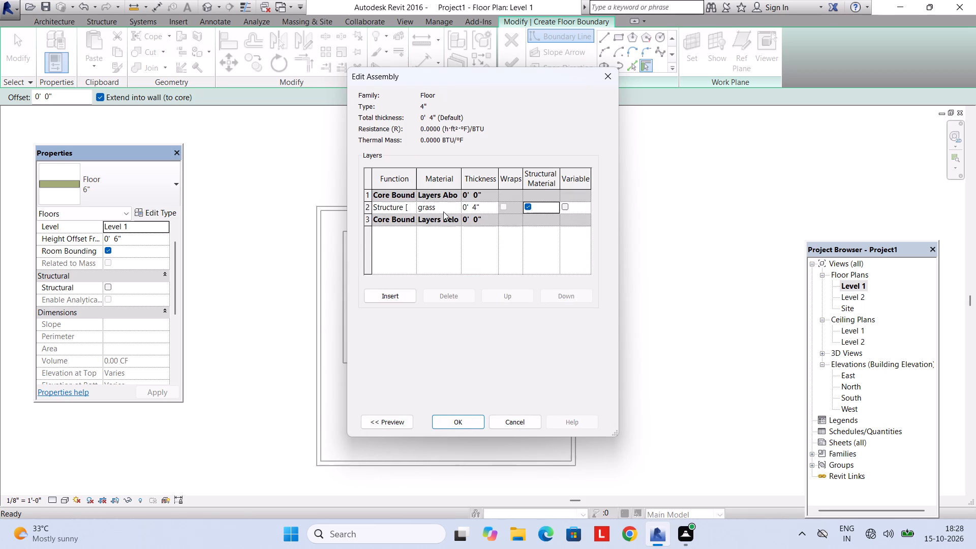
Assign the Softwood, Lumber material to the structure layer and apply the 4" floor type.
double_click(443, 207)
click(457, 207)
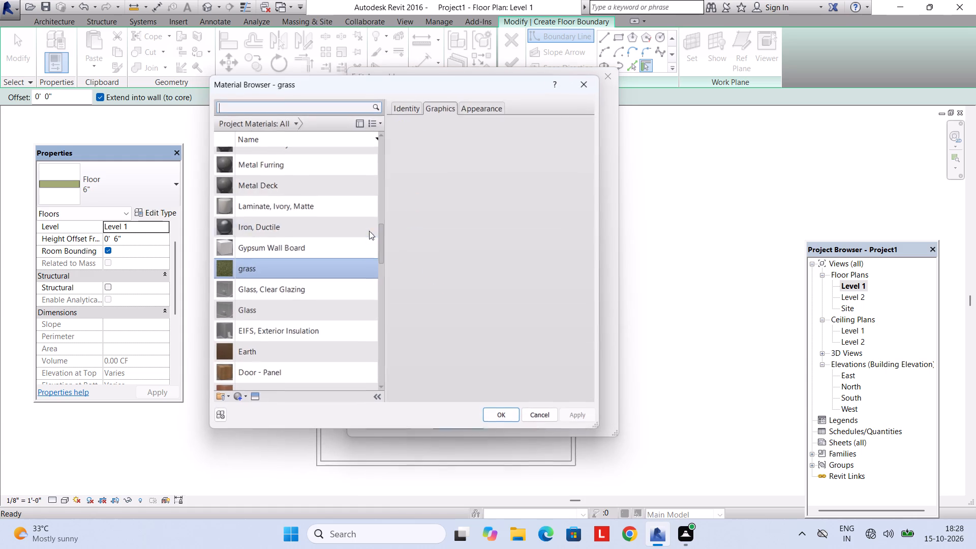
click(265, 250)
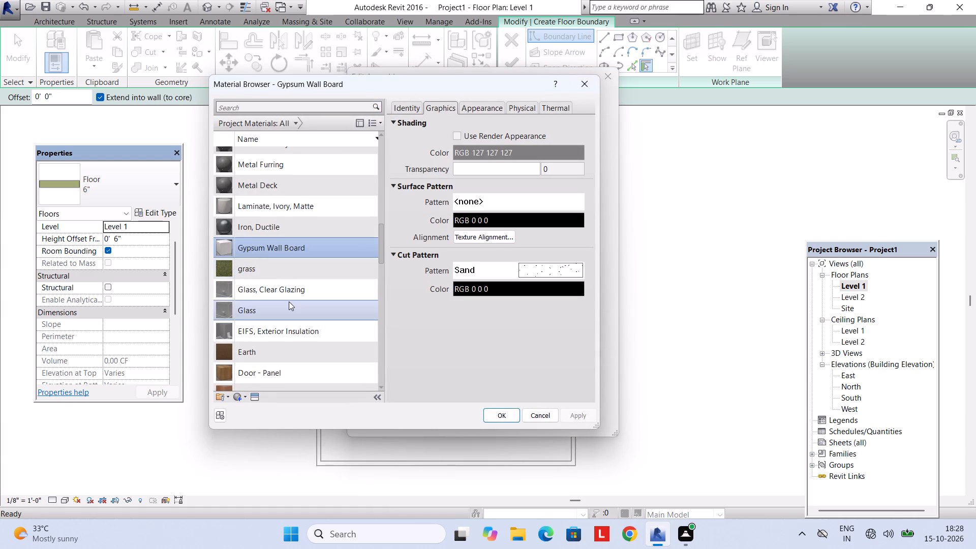
scroll(289, 301, down, 2)
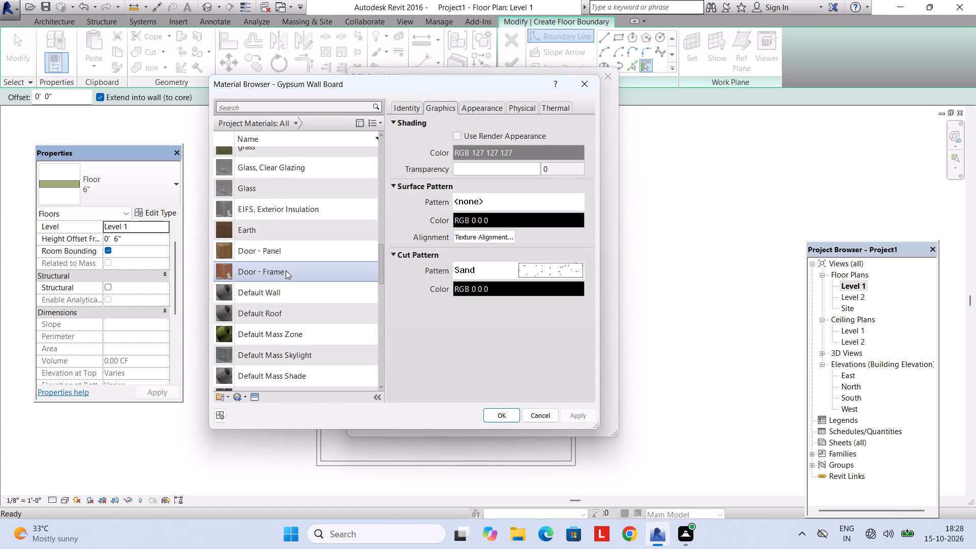
scroll(286, 270, down, 13)
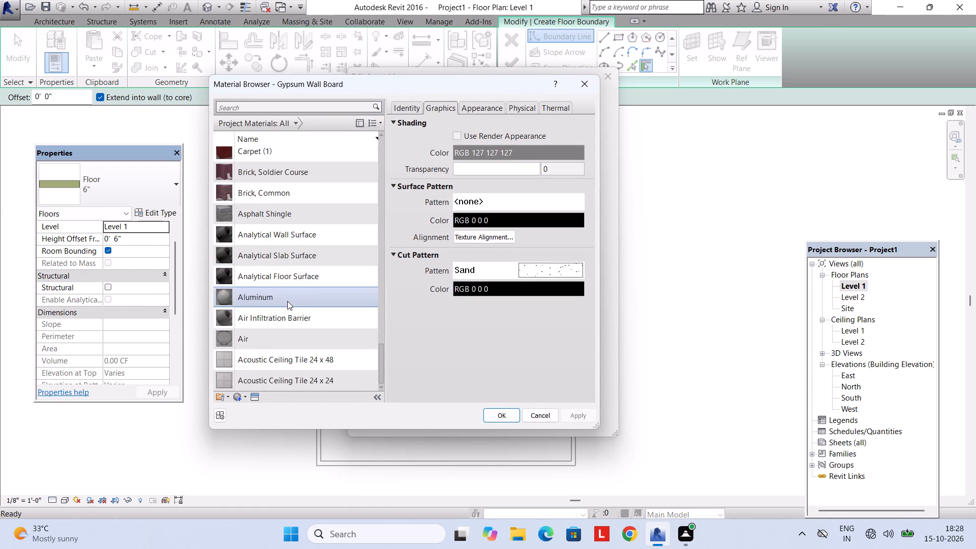
scroll(287, 301, down, 2)
scroll(287, 302, up, 18)
scroll(278, 299, up, 4)
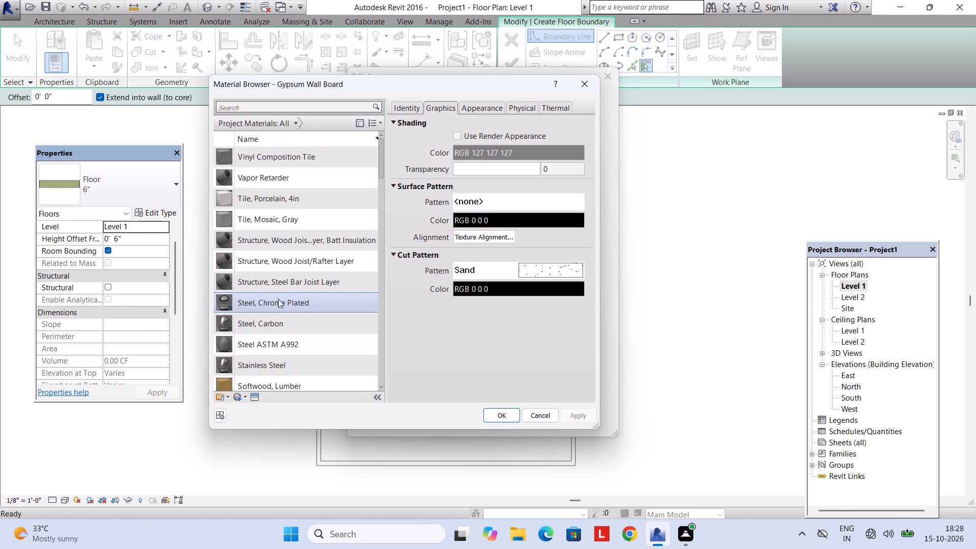
scroll(277, 323, down, 2)
double_click(286, 259)
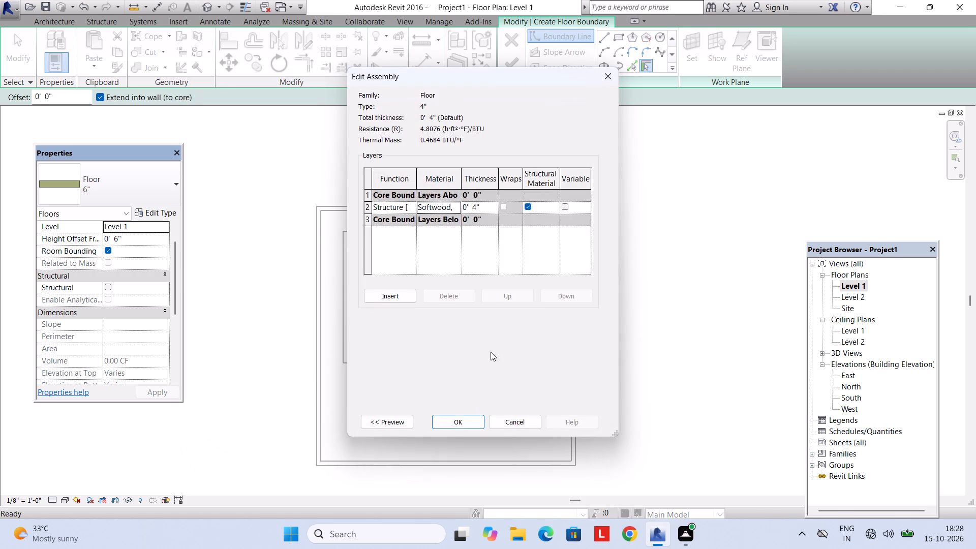
click(456, 420)
click(450, 421)
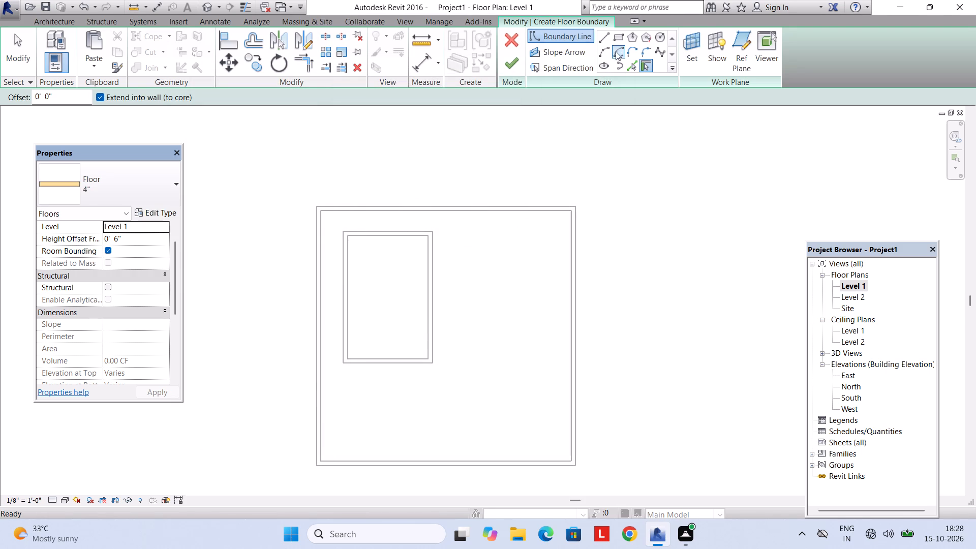
Sketch a rectangular floor boundary along the outer faces of the room's walls and finish the floor.
click(619, 39)
scroll(373, 219, up, 1)
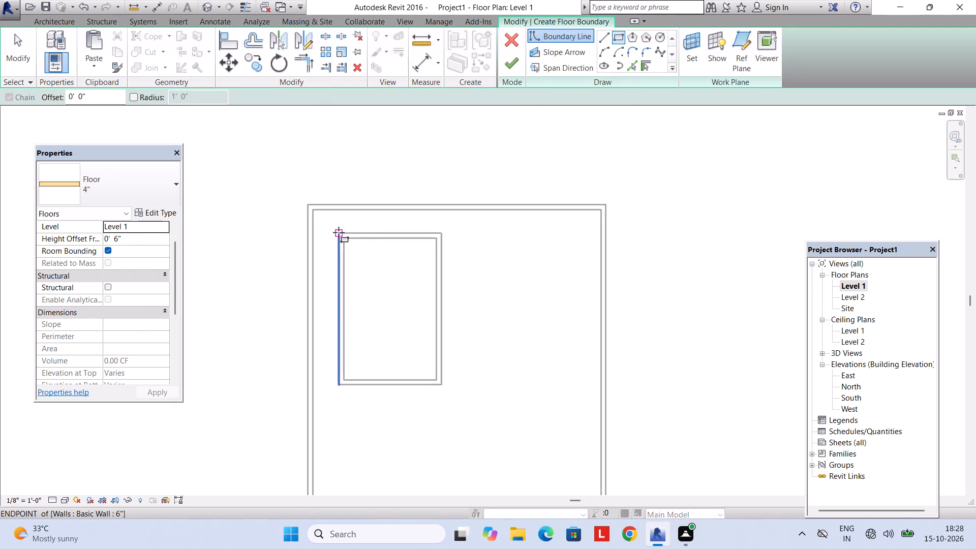
click(339, 232)
click(443, 386)
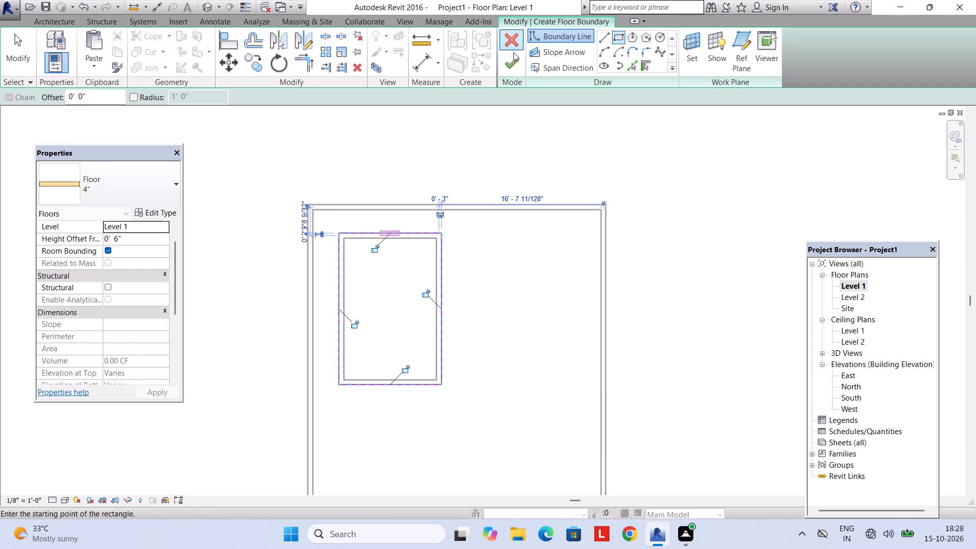
click(511, 68)
key(Escape)
Examine the room's new wood floor in the 3D view from below, the front and above.
click(408, 19)
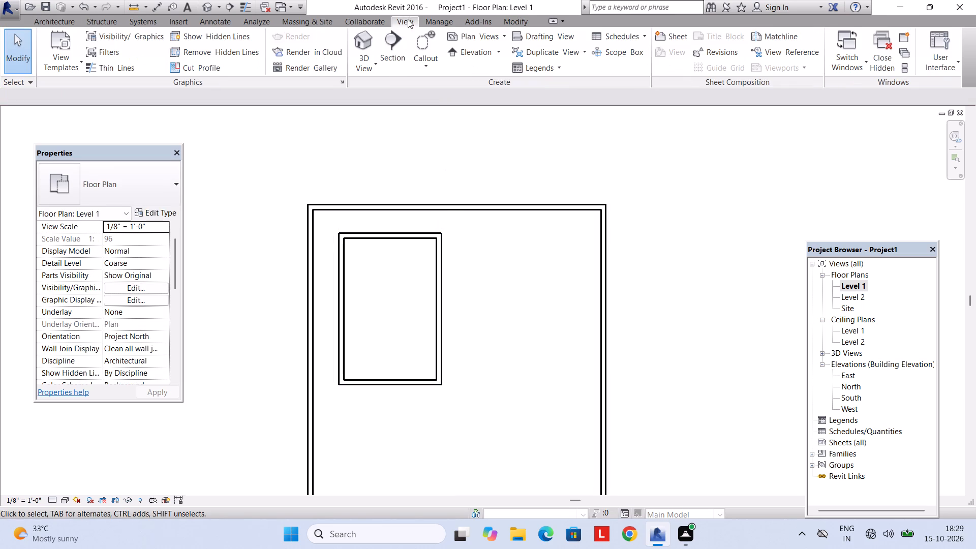
click(359, 39)
scroll(429, 176, down, 3)
shift+middle_drag(436, 201, 374, 191)
scroll(382, 200, up, 3)
middle_drag(385, 206, 451, 76)
middle_drag(383, 292, 378, 130)
shift+middle_drag(371, 176, 373, 331)
shift+middle_drag(348, 272, 351, 372)
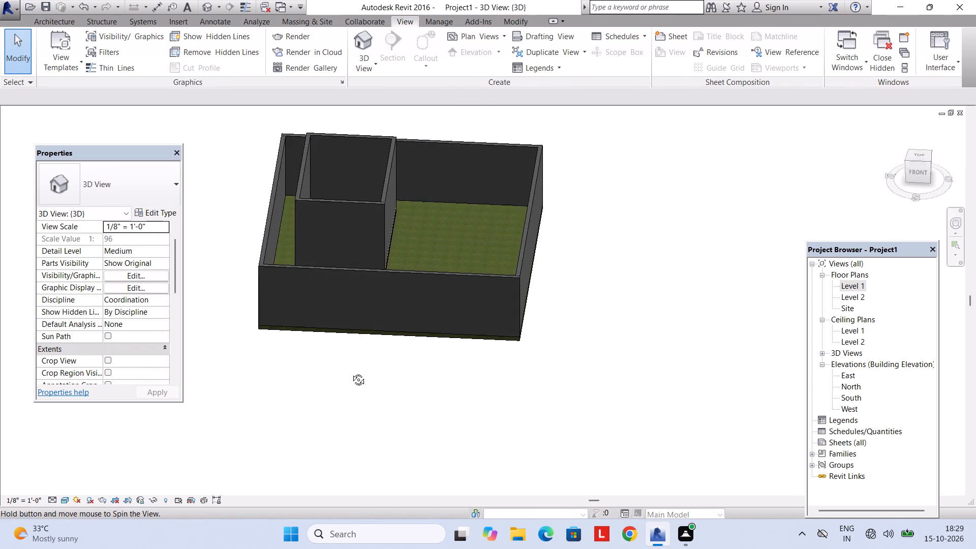
shift+middle_drag(351, 372, 351, 370)
scroll(376, 265, up, 3)
middle_drag(387, 247, 366, 331)
Set the room's wood floor height offset from Level 1 to 6".
click(395, 248)
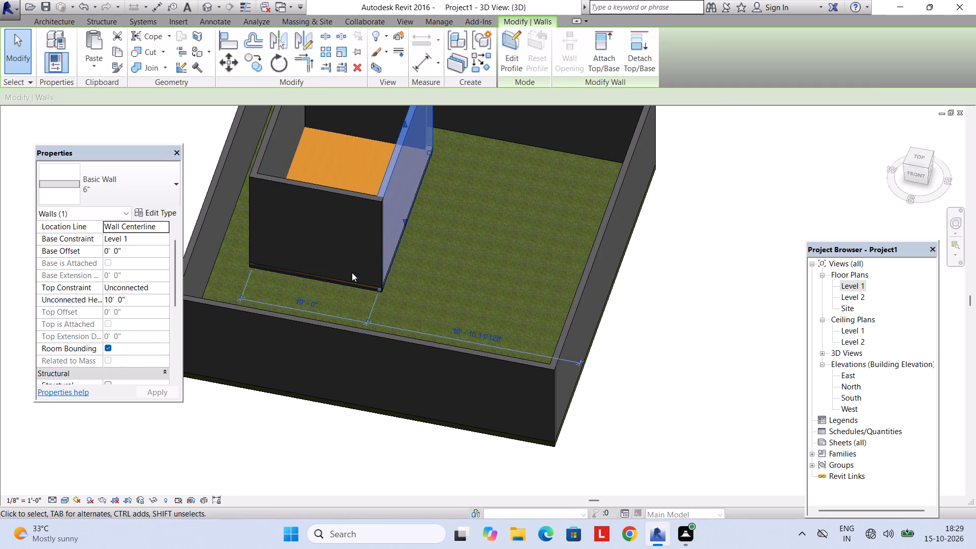
key(Escape)
click(378, 286)
key(Escape)
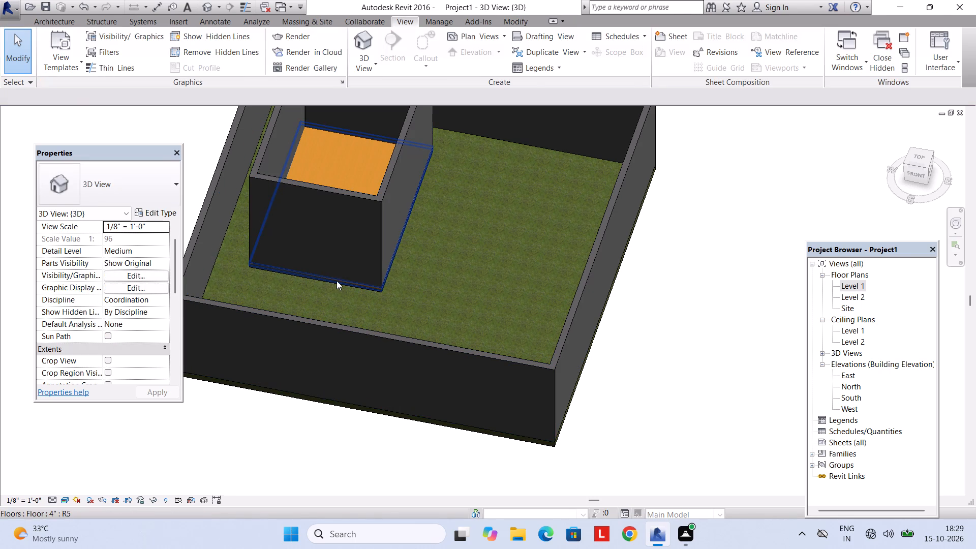
click(337, 281)
click(128, 238)
drag(128, 238, 77, 238)
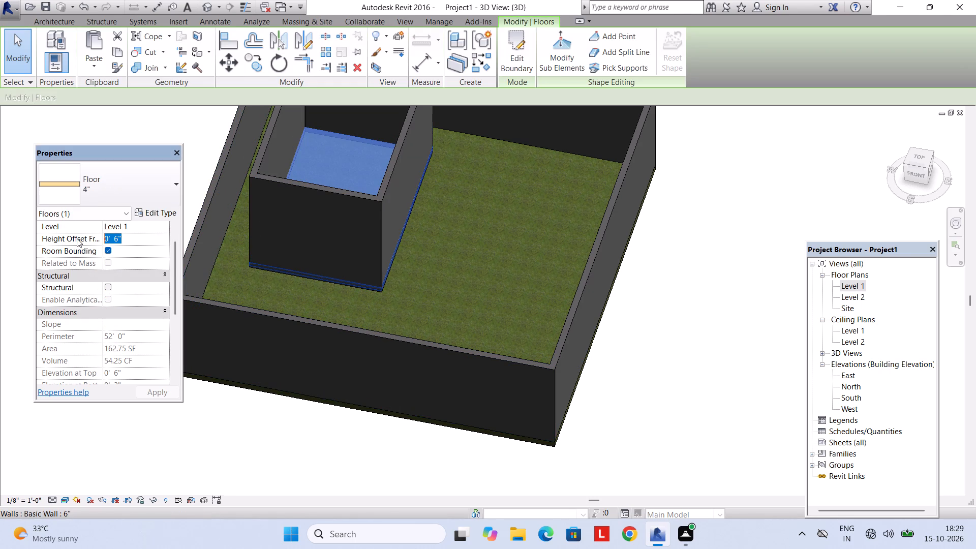
text(6")
key(Return)
key(Return)
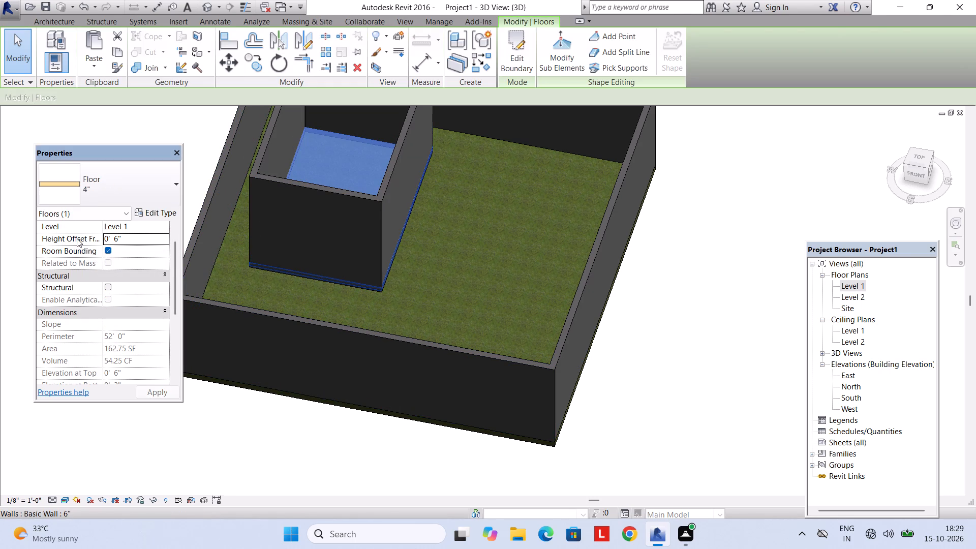
Examine the raised wood floor's exposed edges along the room's outer walls in the 3D view.
key(Escape)
key(Escape)
scroll(323, 246, up, 3)
shift+middle_drag(384, 298, 346, 222)
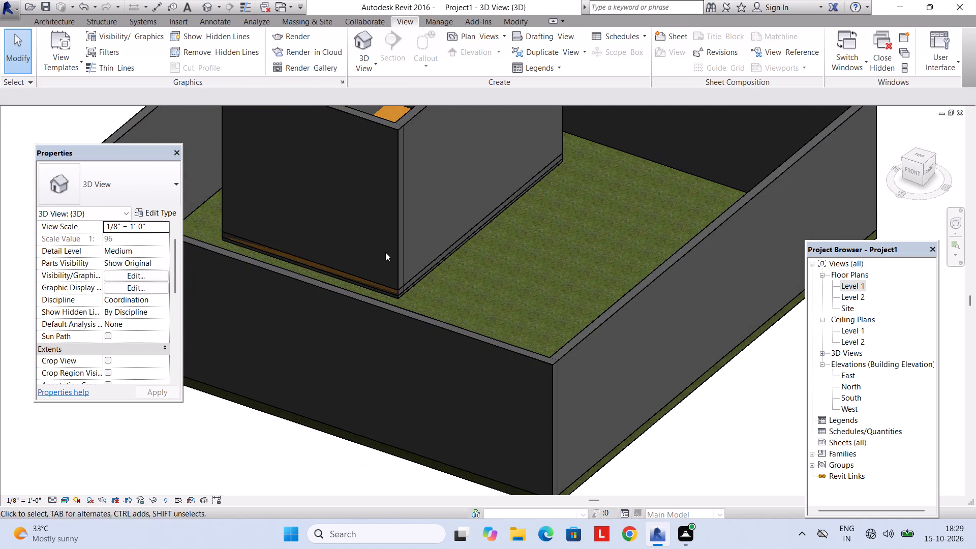
scroll(428, 272, up, 2)
shift+middle_drag(377, 352, 488, 471)
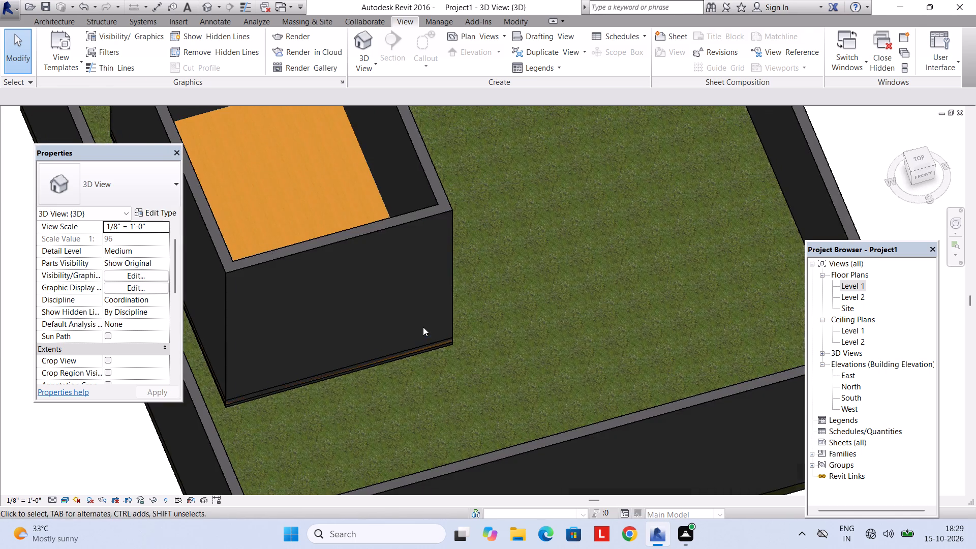
scroll(423, 327, down, 3)
shift+middle_drag(425, 330, 314, 279)
scroll(417, 280, up, 2)
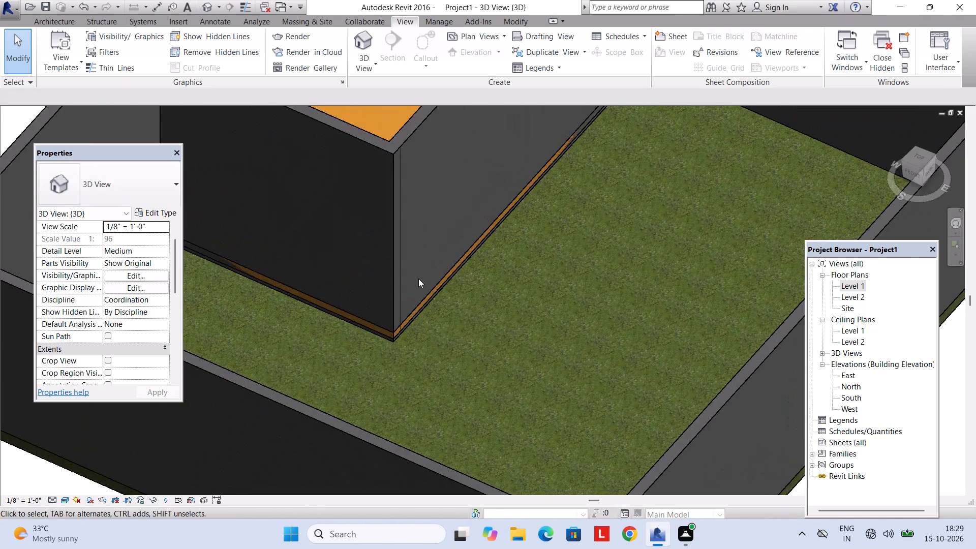
scroll(418, 279, up, 4)
shift+scroll(439, 290, up, 1)
shift+middle_drag(430, 282, 399, 228)
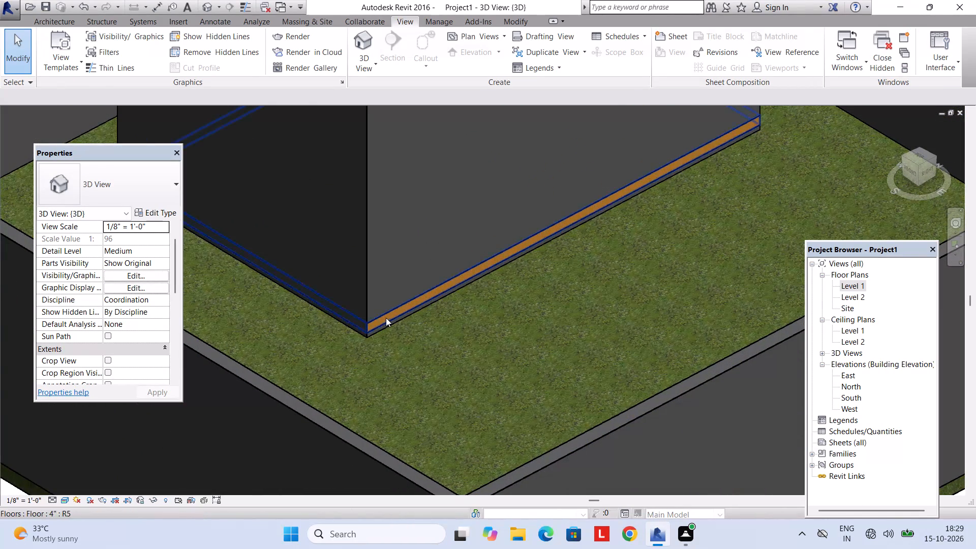
shift+middle_drag(380, 318, 462, 419)
scroll(394, 343, down, 4)
shift+middle_drag(382, 335, 521, 430)
middle_drag(469, 385, 467, 326)
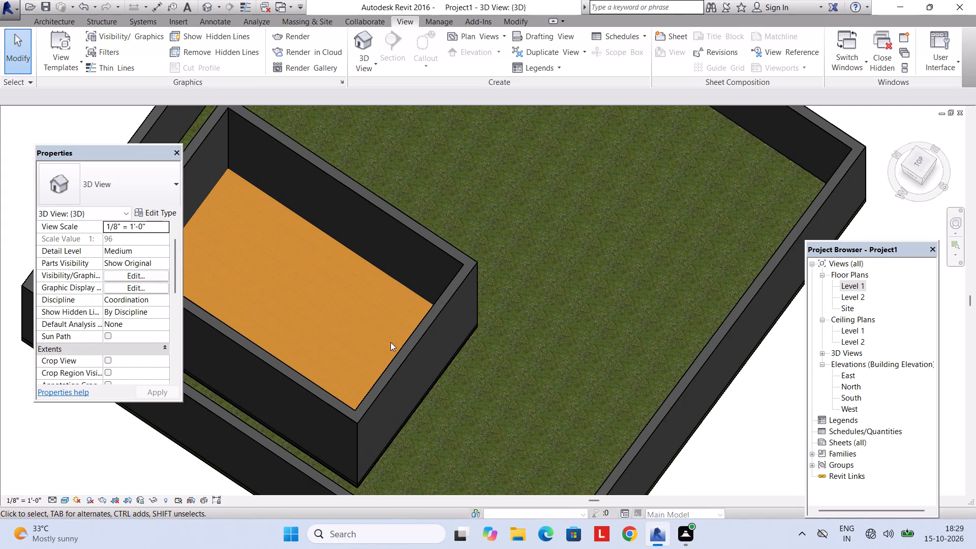
Open the room's wood floor boundary for editing in the Level 1 floor plan.
click(442, 371)
click(522, 67)
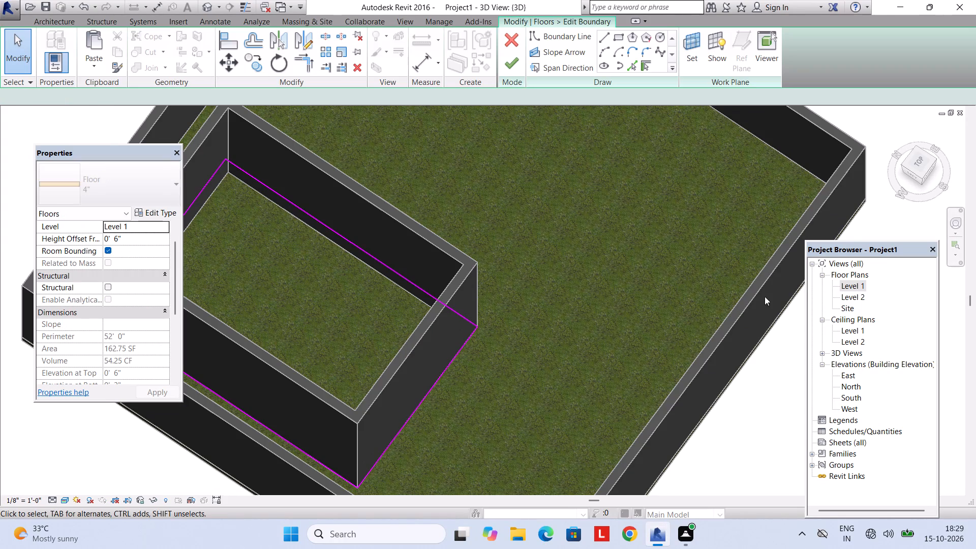
double_click(862, 286)
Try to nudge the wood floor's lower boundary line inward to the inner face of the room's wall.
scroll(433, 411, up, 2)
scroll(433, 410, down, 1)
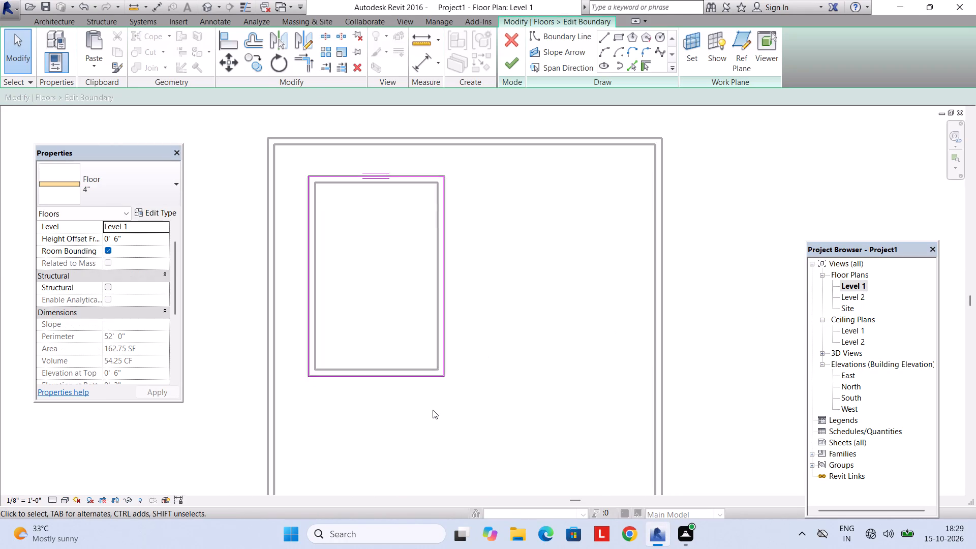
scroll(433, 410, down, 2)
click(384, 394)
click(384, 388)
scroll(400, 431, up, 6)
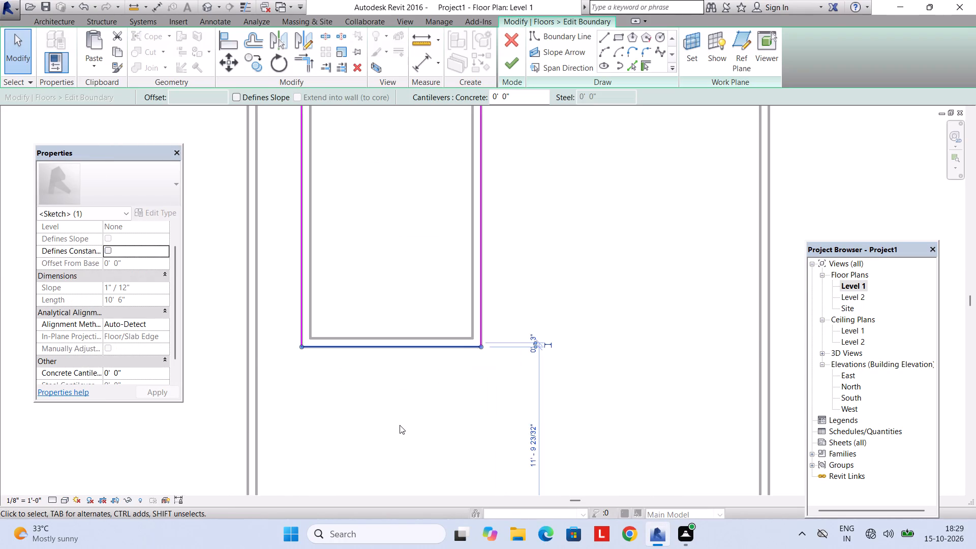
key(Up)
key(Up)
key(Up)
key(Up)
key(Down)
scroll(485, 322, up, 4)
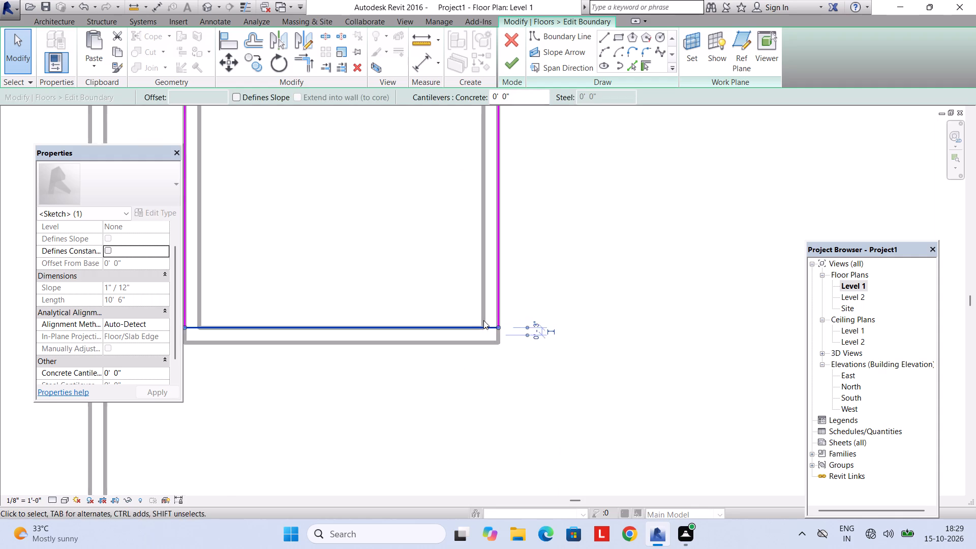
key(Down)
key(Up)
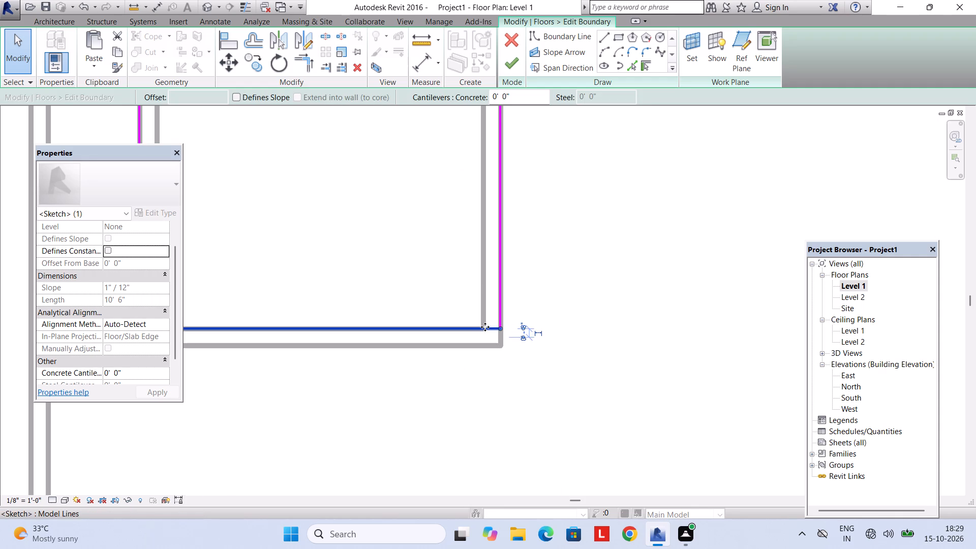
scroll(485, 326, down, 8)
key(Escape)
Delete all four boundary lines of the room's wood floor sketch.
click(493, 290)
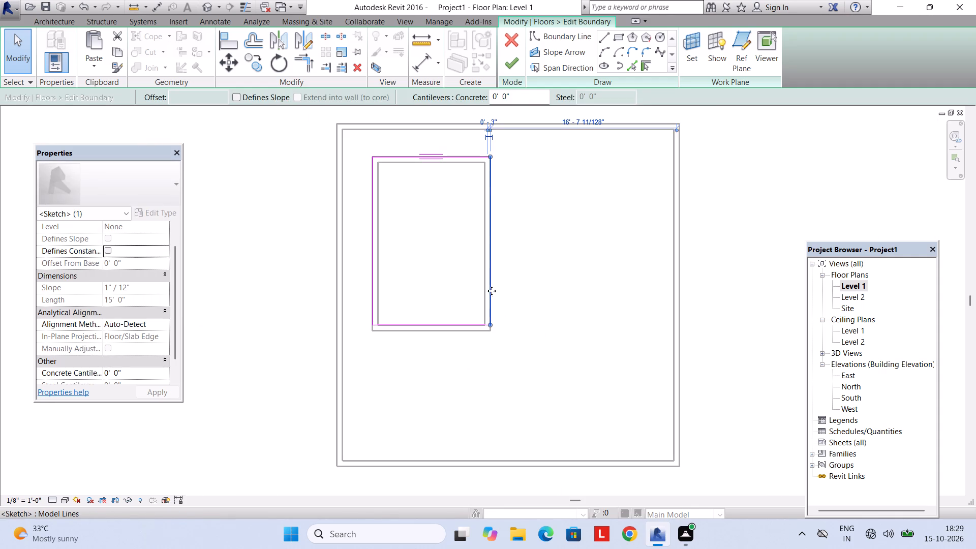
key(Delete)
click(439, 155)
key(Delete)
click(374, 195)
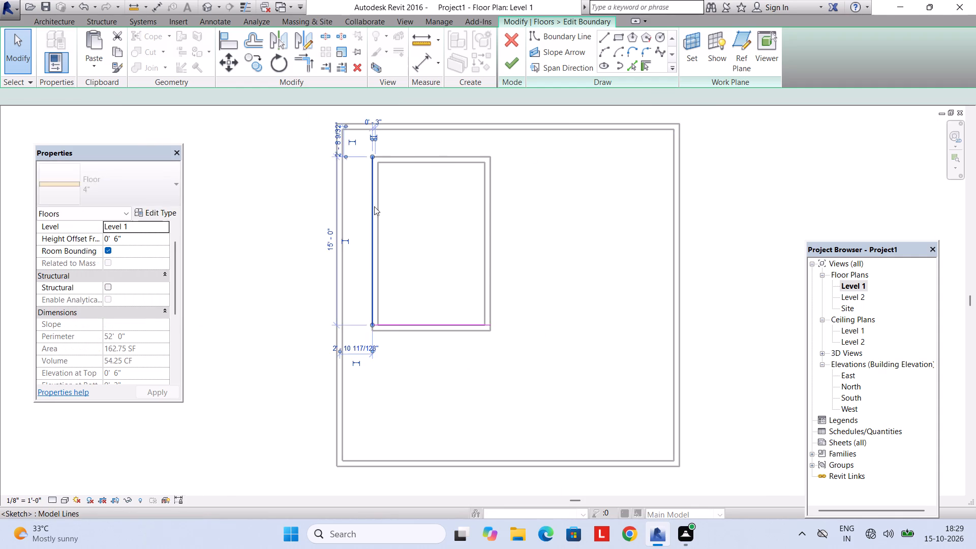
key(Delete)
click(390, 322)
key(Delete)
Sketch a 9'-6" x 14'-6" rectangular boundary along the inner faces of the room's walls and finish the wood floor.
middle_drag(460, 170, 454, 194)
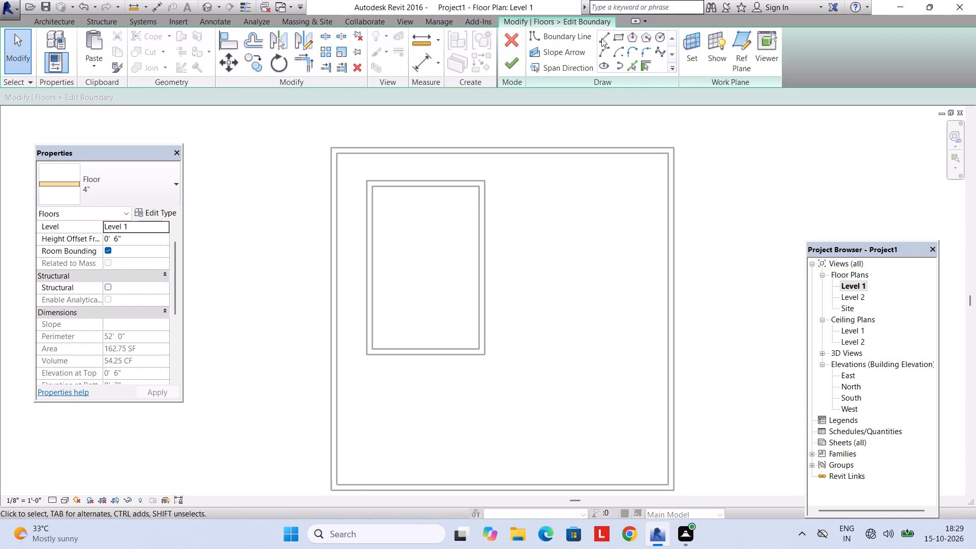
click(620, 40)
scroll(388, 197, up, 1)
click(373, 188)
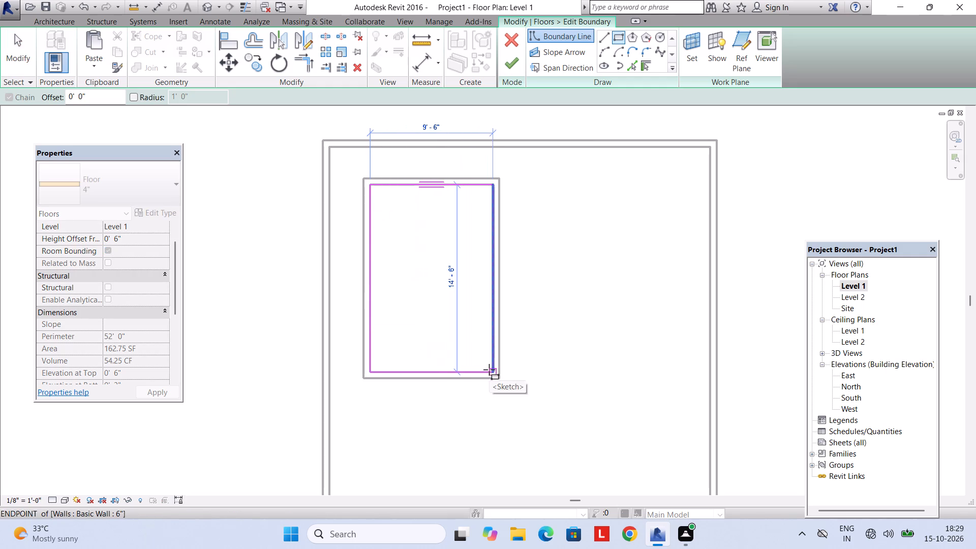
click(489, 370)
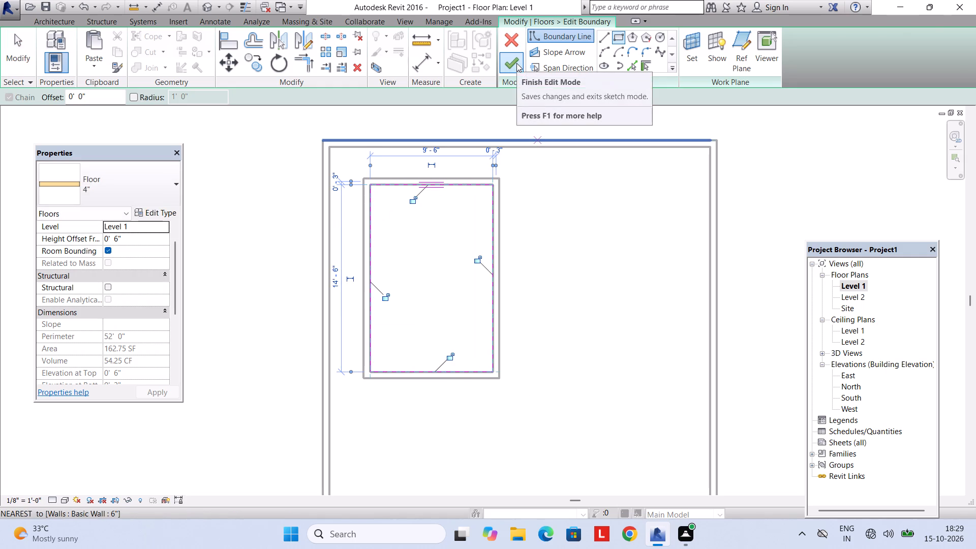
click(516, 63)
key(Escape)
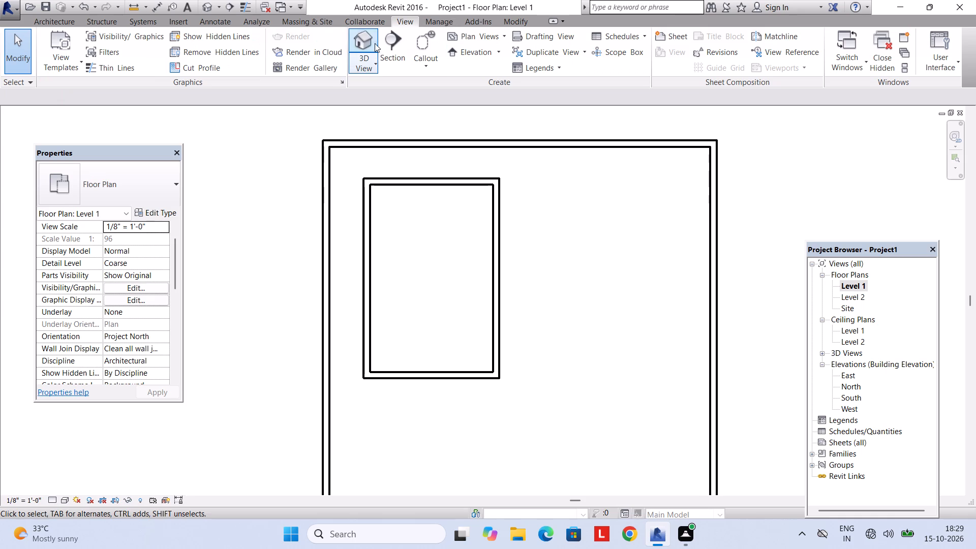
Examine in the 3D view how the resized wood floor fits within the room's walls.
click(375, 43)
scroll(432, 208, down, 1)
shift+middle_drag(453, 247, 345, 136)
shift+middle_drag(413, 241, 358, 130)
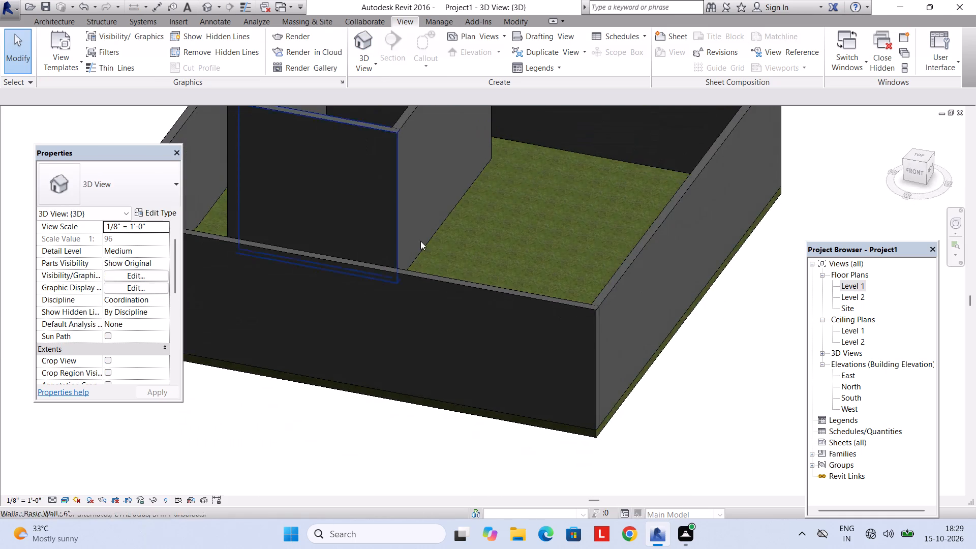
scroll(430, 247, up, 5)
shift+middle_drag(447, 266, 520, 352)
middle_drag(418, 331, 540, 283)
middle_drag(540, 283, 521, 293)
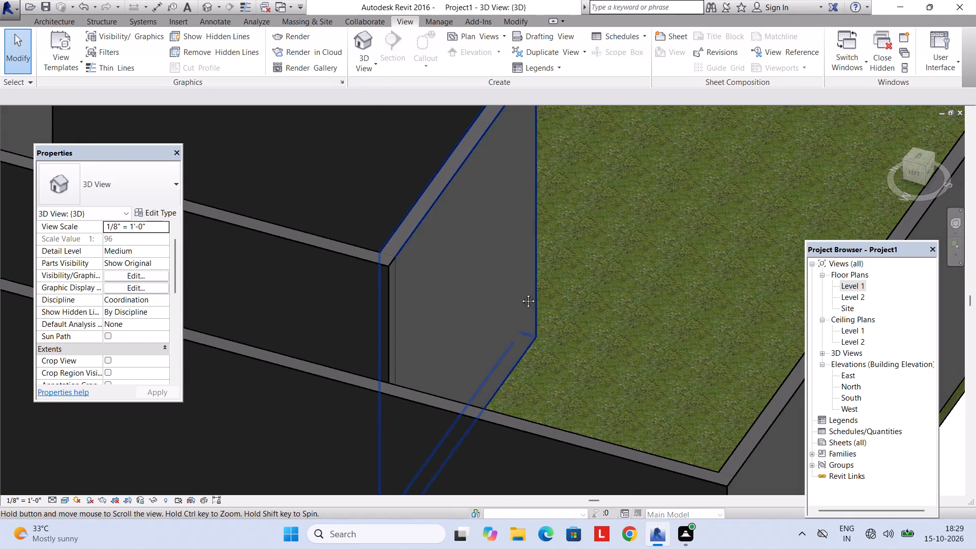
middle_drag(521, 293, 397, 325)
scroll(418, 299, down, 7)
middle_drag(451, 302, 405, 221)
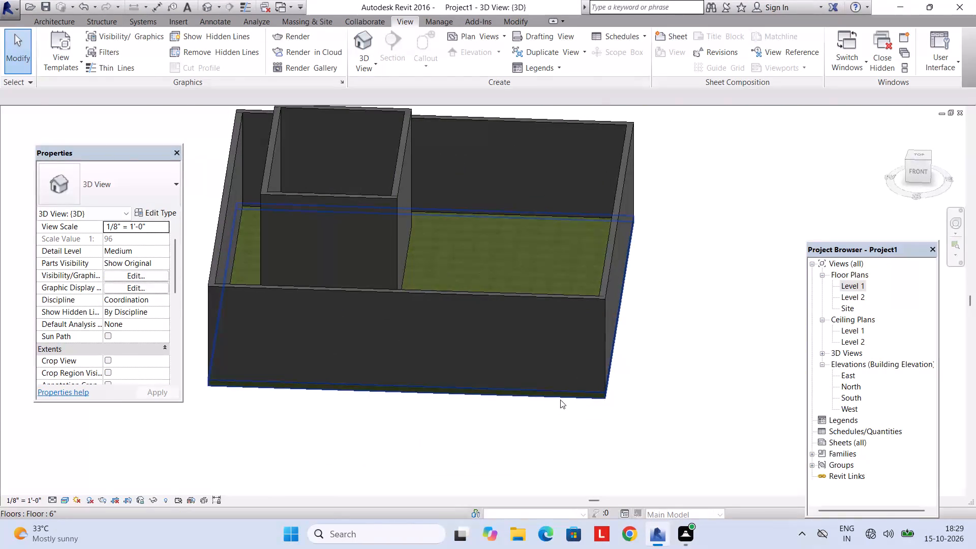
Delete the 6" grass floor beneath the whole plot.
click(560, 400)
key(Delete)
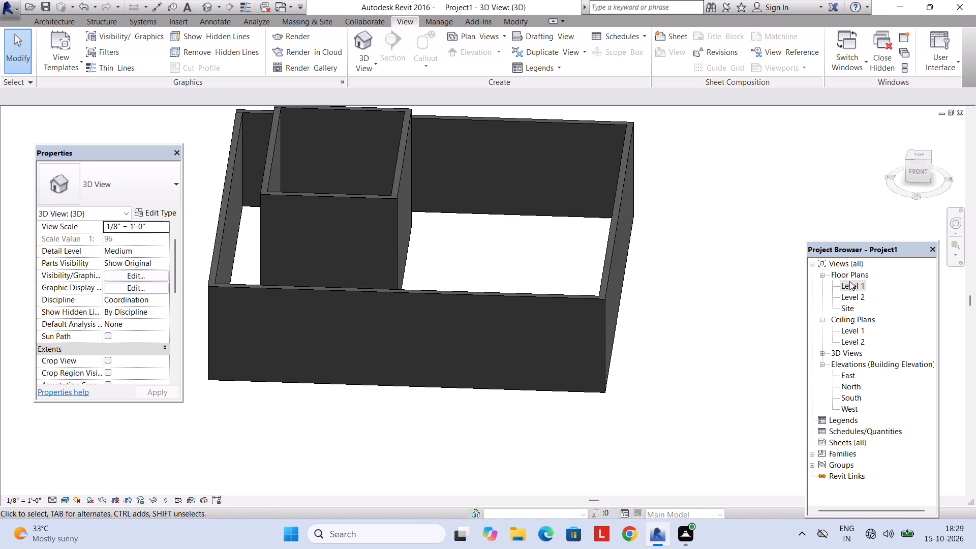
In the Level 1 plan, sketch a rectangular floor boundary along the inner faces of the plot's compound walls and finish it.
double_click(849, 283)
scroll(569, 267, down, 2)
middle_drag(568, 266, 437, 231)
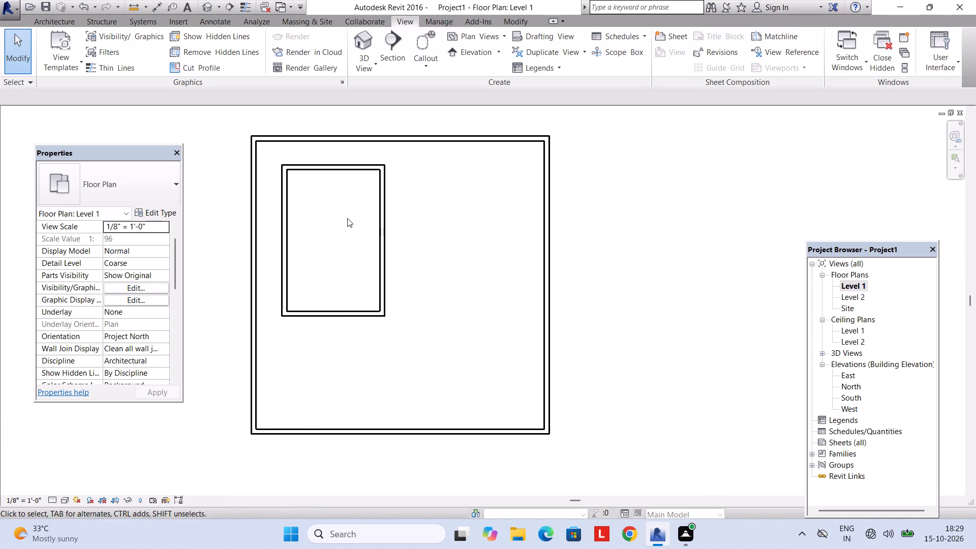
middle_drag(347, 218, 395, 242)
click(50, 19)
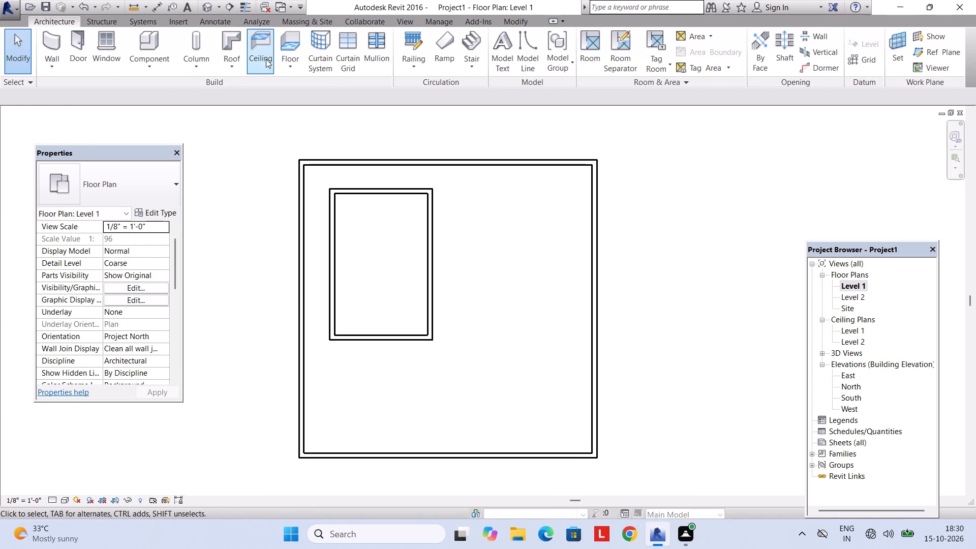
click(268, 55)
key(Escape)
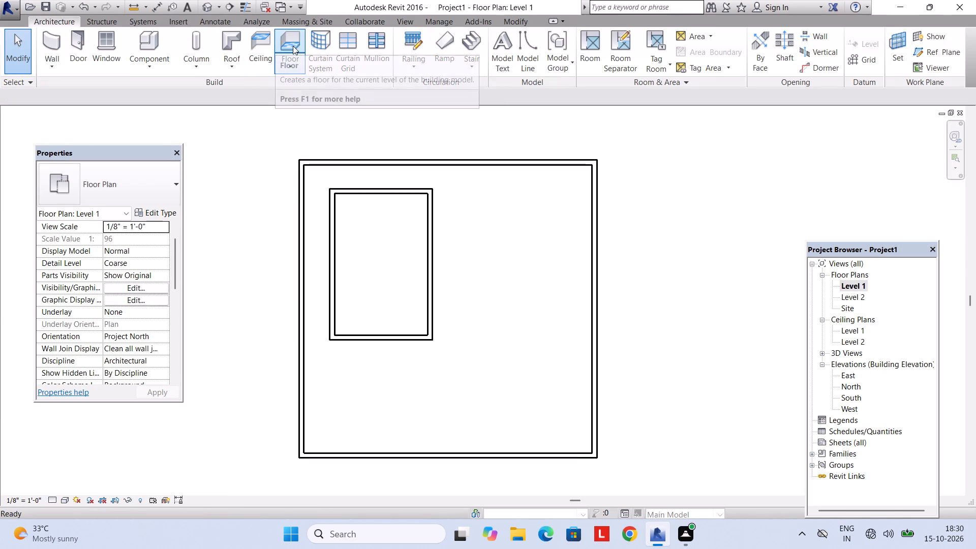
click(293, 46)
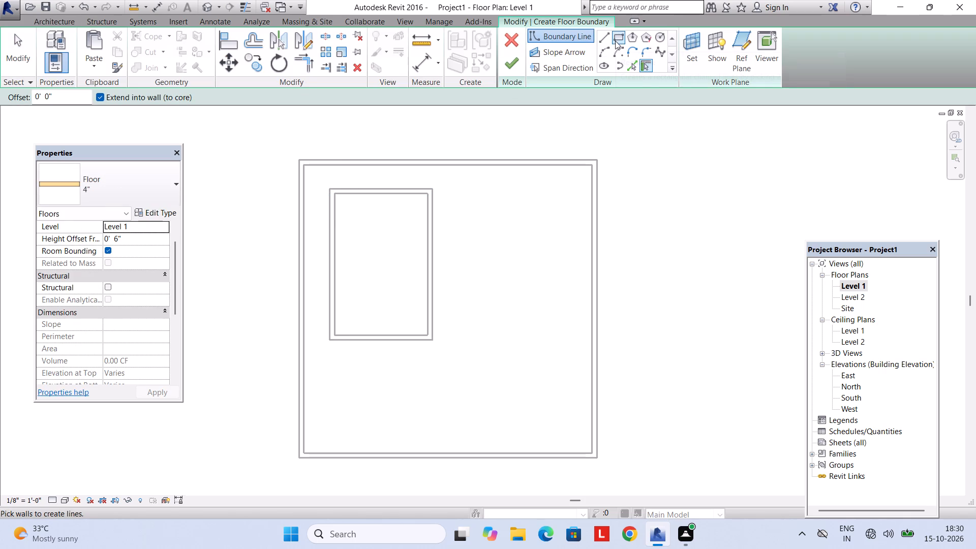
click(617, 37)
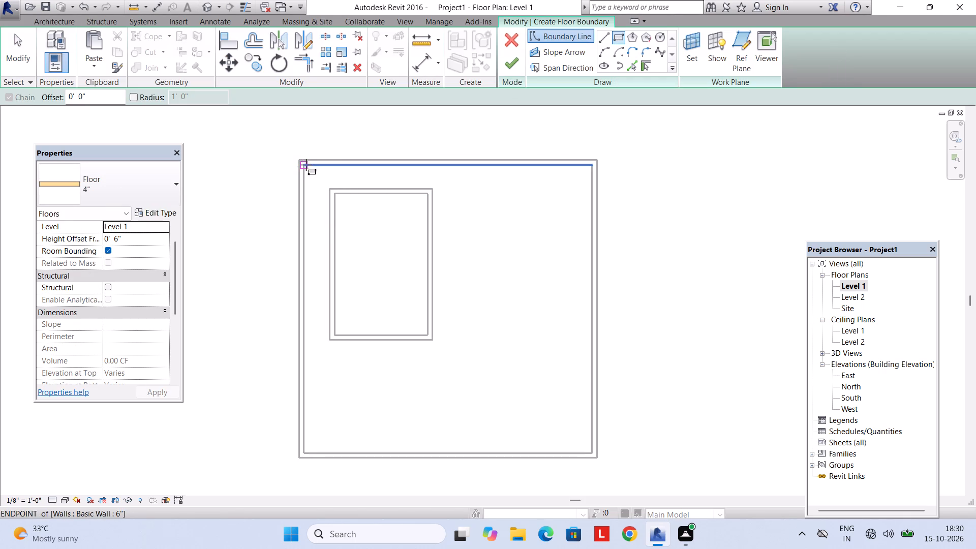
click(306, 165)
click(591, 450)
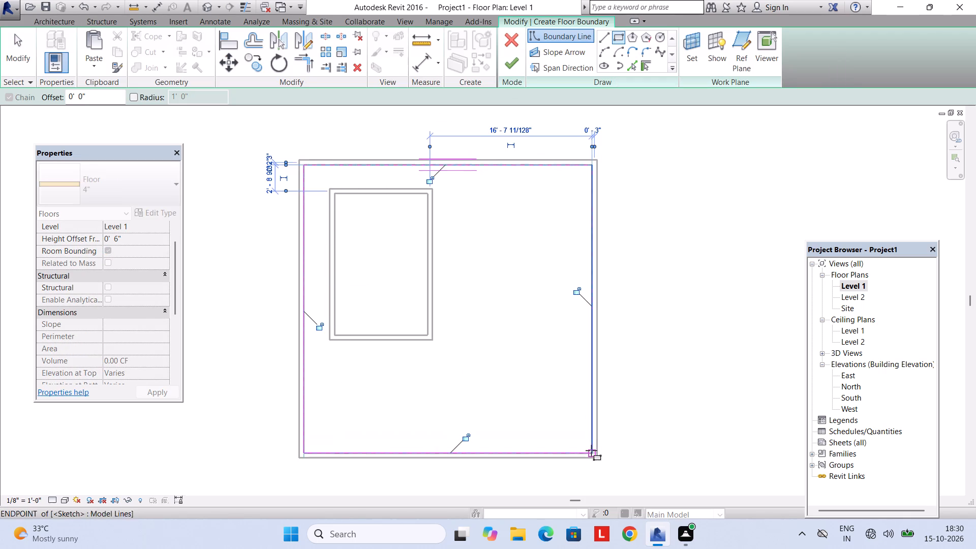
click(511, 63)
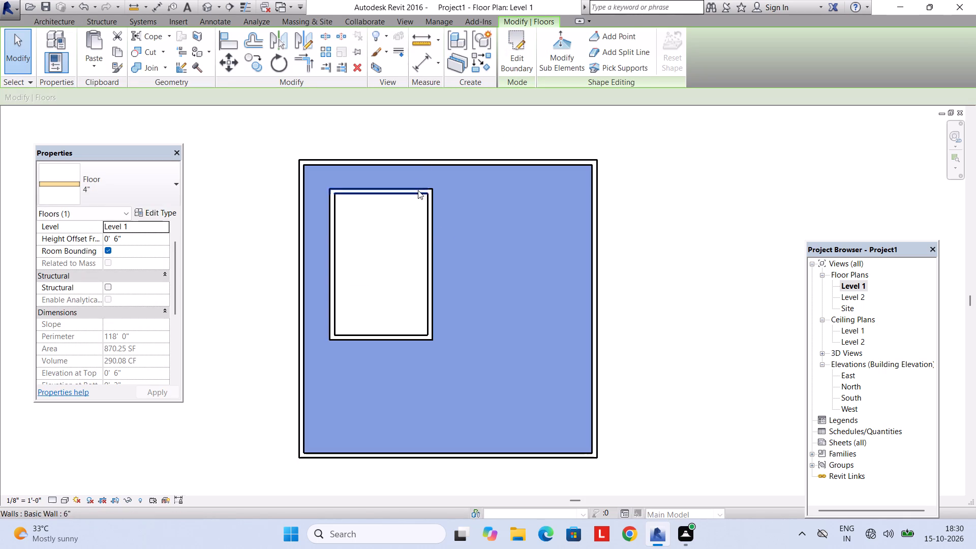
Change the new plot floor's type to the 6" grass floor.
click(156, 192)
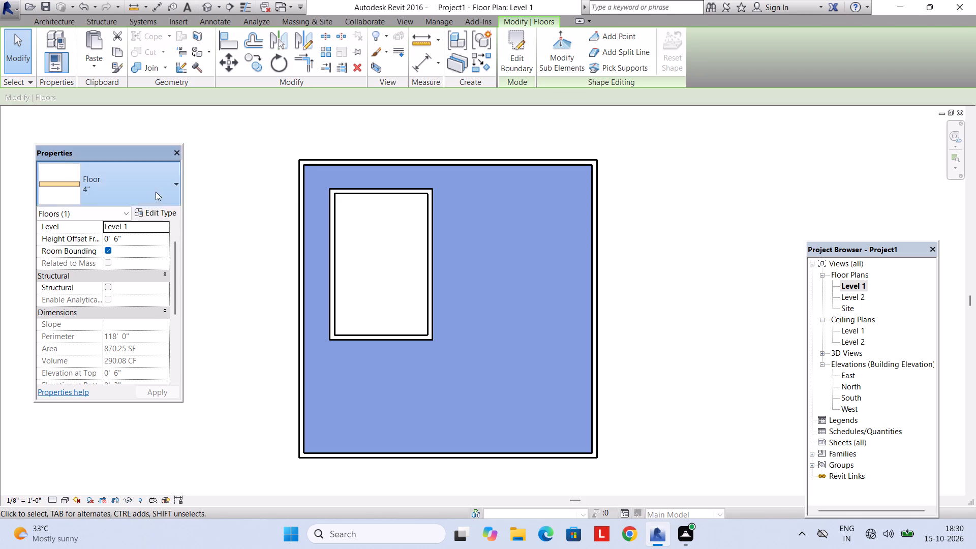
click(97, 293)
key(Escape)
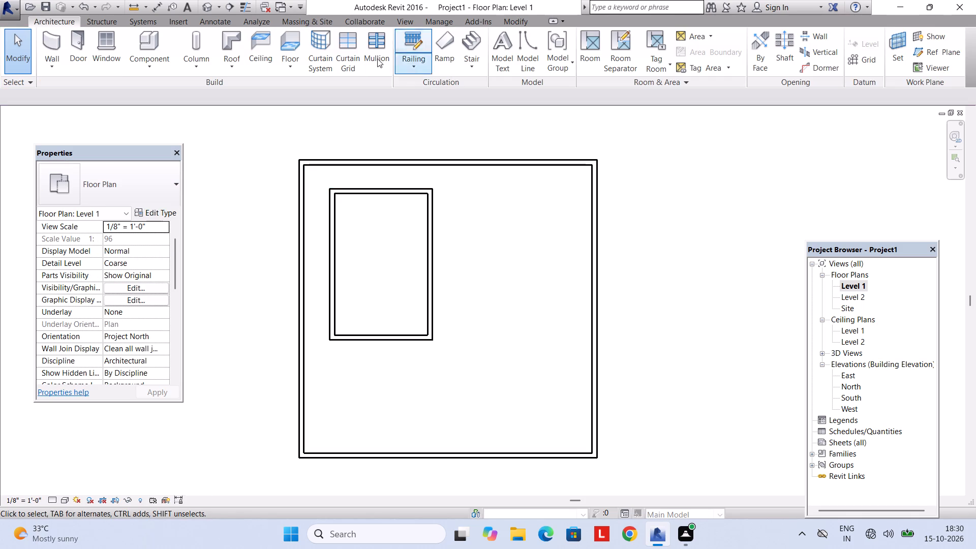
Examine the new grass floor against the compound walls and the room's wood floor in the 3D view.
click(401, 19)
click(368, 44)
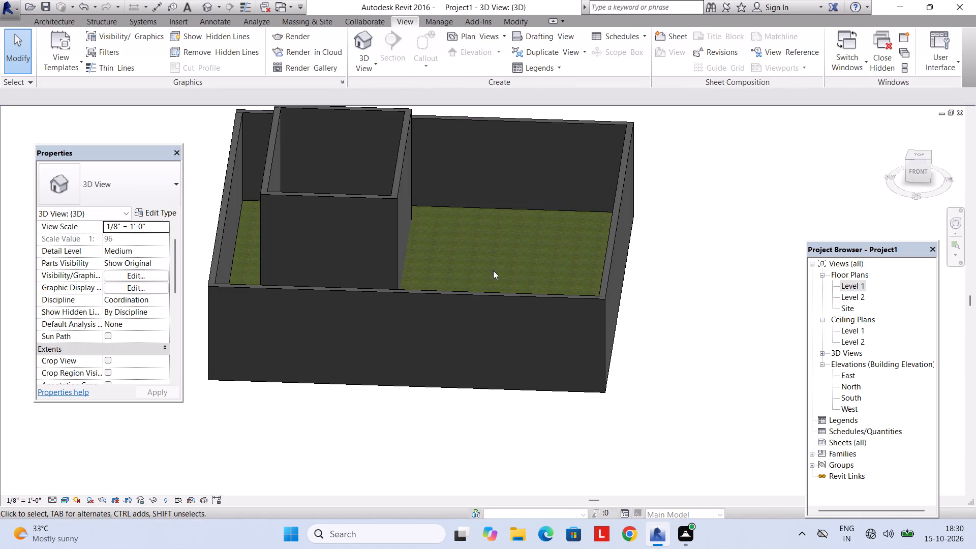
middle_drag(493, 270, 460, 402)
scroll(369, 245, up, 2)
middle_drag(359, 246, 382, 278)
middle_drag(384, 290, 403, 154)
shift+middle_drag(432, 355, 424, 217)
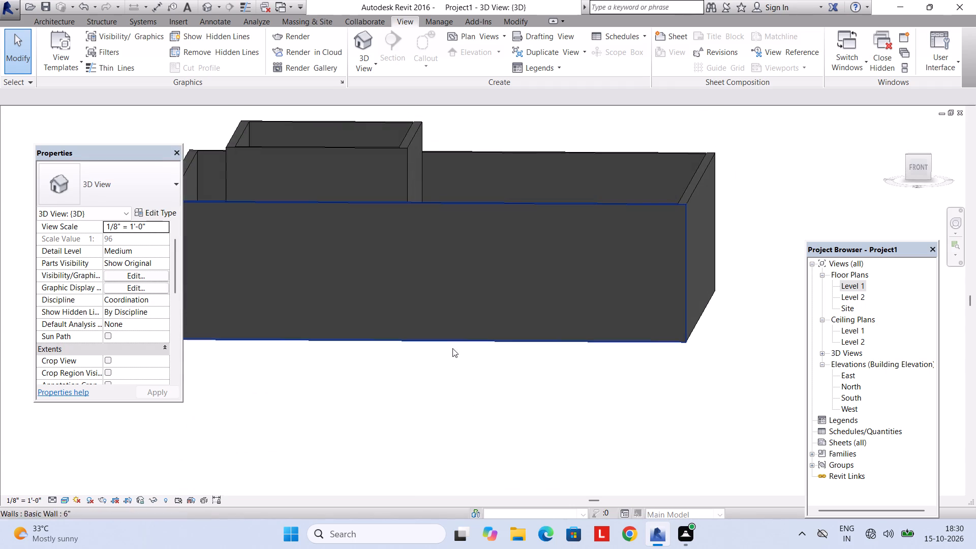
shift+middle_drag(451, 325, 452, 472)
middle_drag(424, 424, 463, 436)
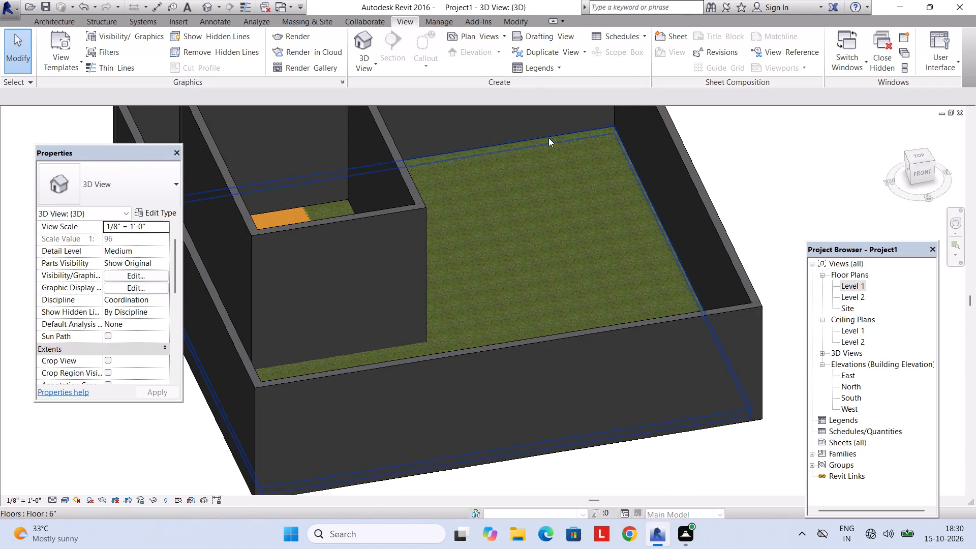
click(550, 140)
key(Escape)
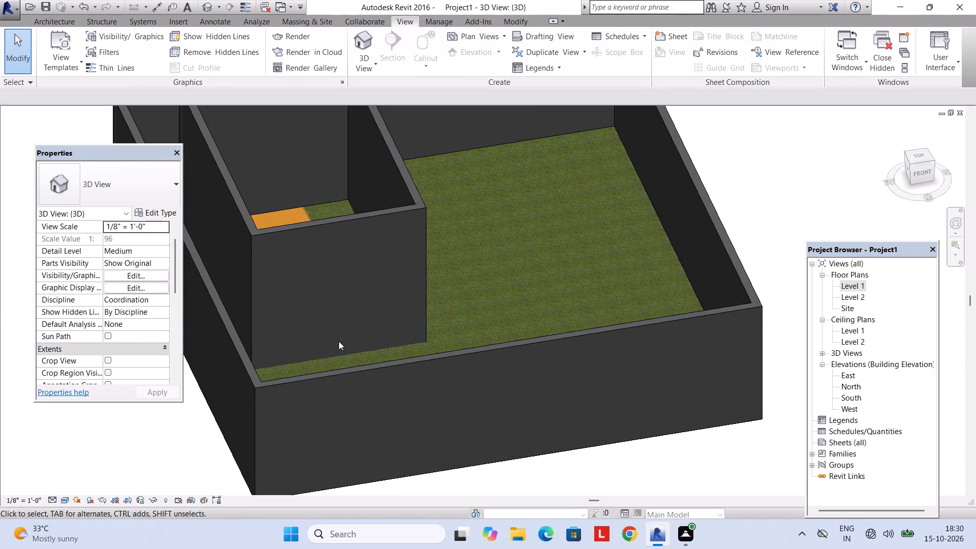
shift+middle_drag(351, 323, 327, 446)
shift+middle_drag(318, 403, 319, 351)
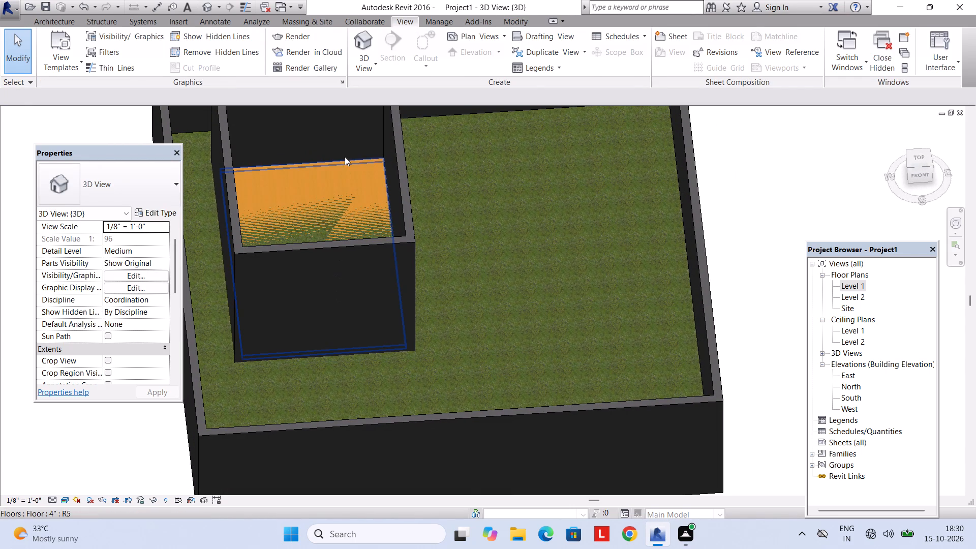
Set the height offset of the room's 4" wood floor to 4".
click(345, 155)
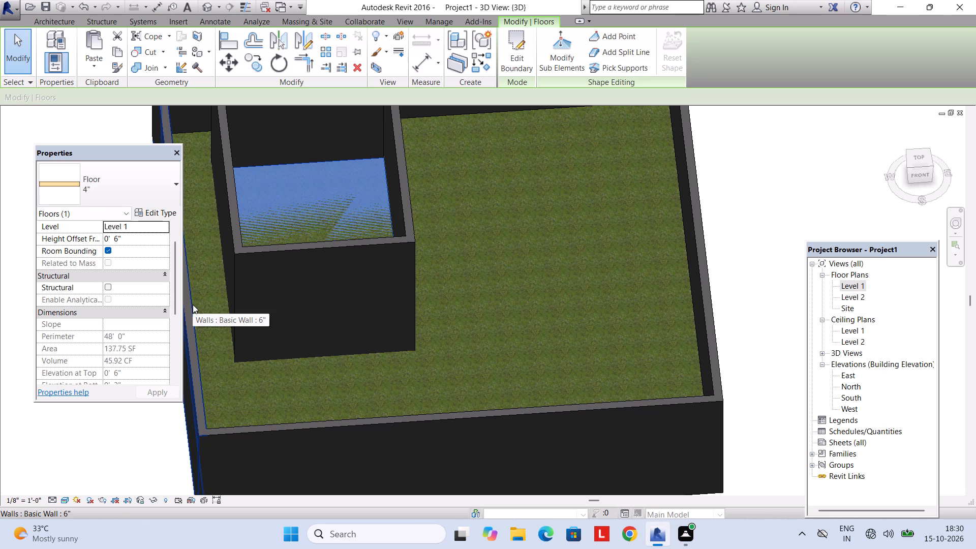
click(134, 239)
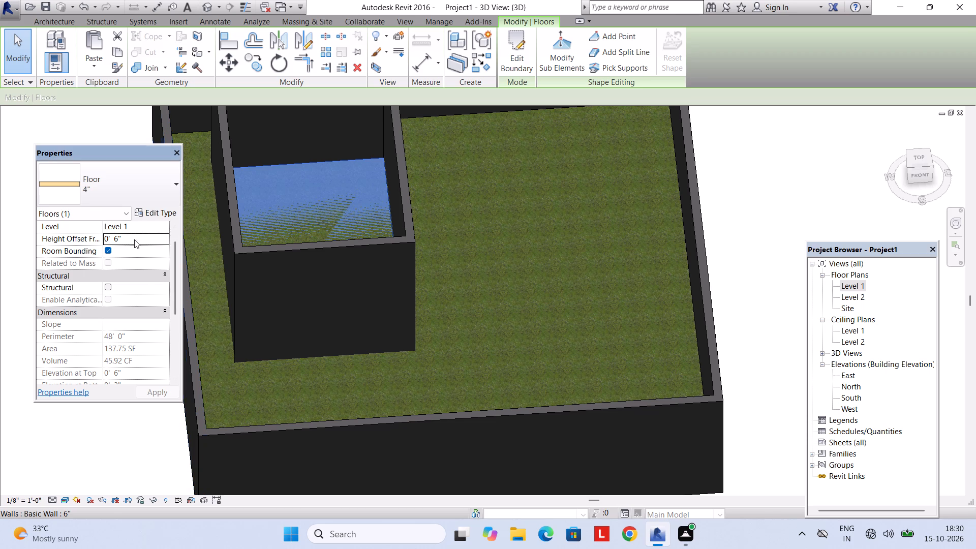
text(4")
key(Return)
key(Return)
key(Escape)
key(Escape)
Set the height offset of the room's wood floor to 8" above Level 1.
scroll(316, 288, down, 4)
shift+middle_drag(344, 321, 322, 167)
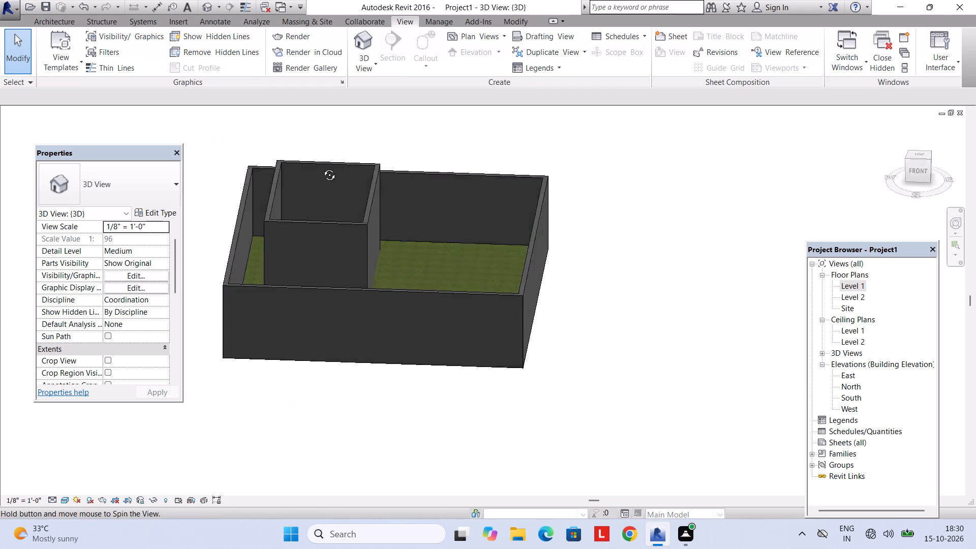
shift+middle_drag(322, 167, 322, 153)
shift+middle_drag(364, 341, 364, 199)
shift+middle_drag(355, 310, 361, 263)
scroll(356, 289, up, 3)
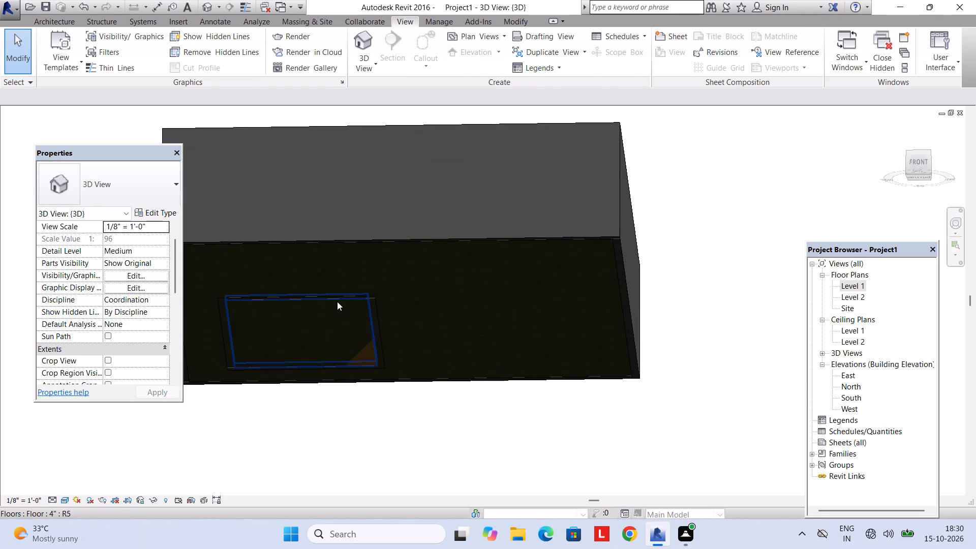
click(337, 301)
click(132, 241)
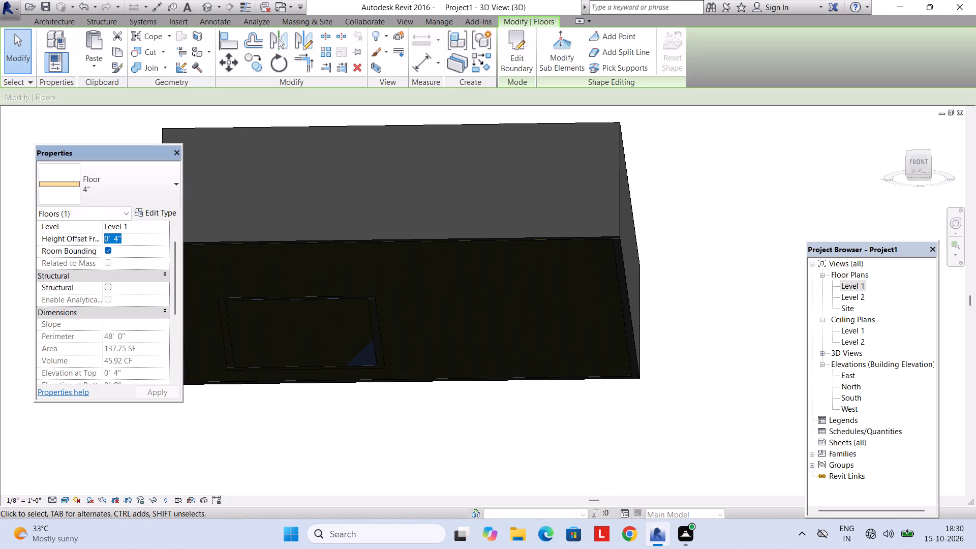
text(8")
key(Return)
key(Return)
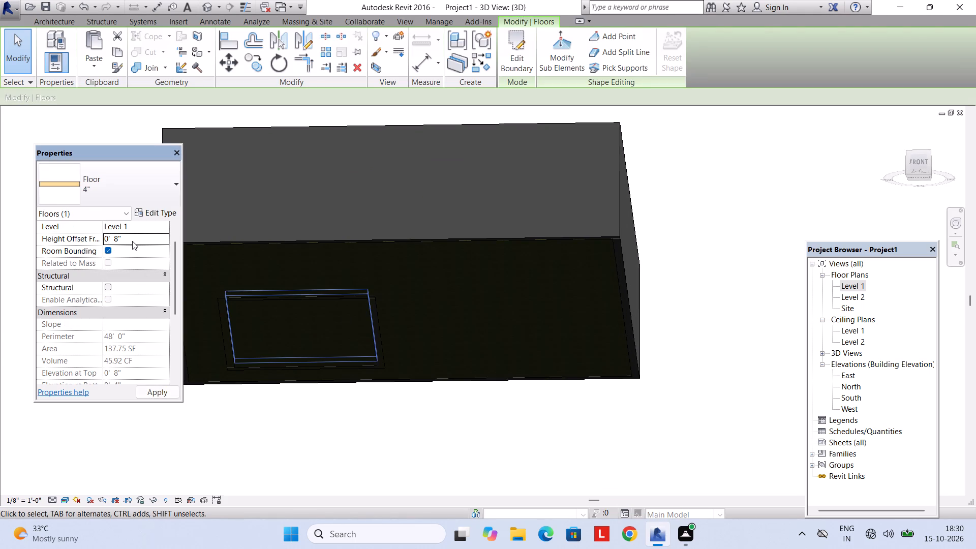
key(Escape)
key(Escape)
Examine the room's wood floor against the grass floor and the surrounding walls from several angles in the 3D view.
scroll(199, 239, down, 4)
shift+middle_drag(249, 249, 246, 408)
shift+middle_drag(280, 266, 282, 386)
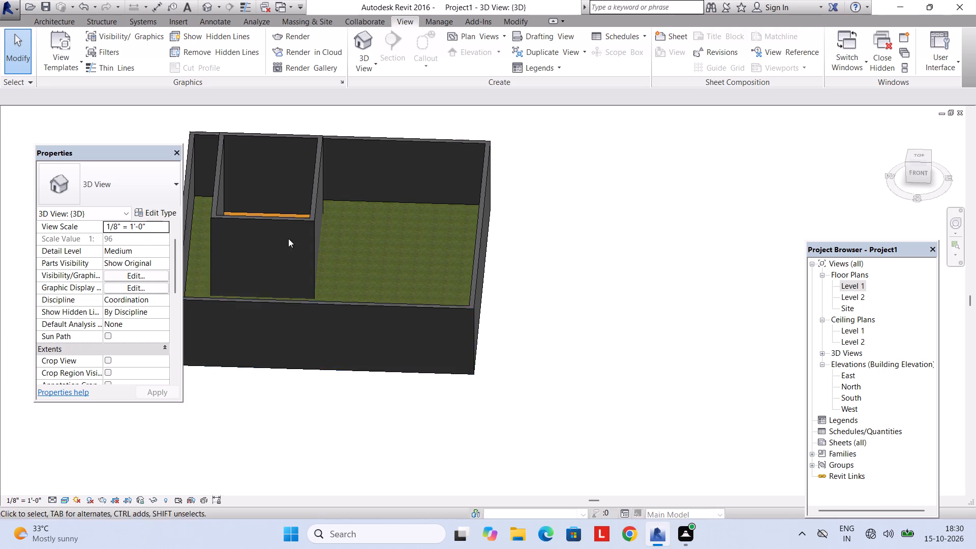
shift+middle_drag(288, 240, 290, 339)
scroll(284, 298, up, 5)
shift+middle_drag(302, 296, 241, 185)
shift+middle_drag(304, 279, 339, 403)
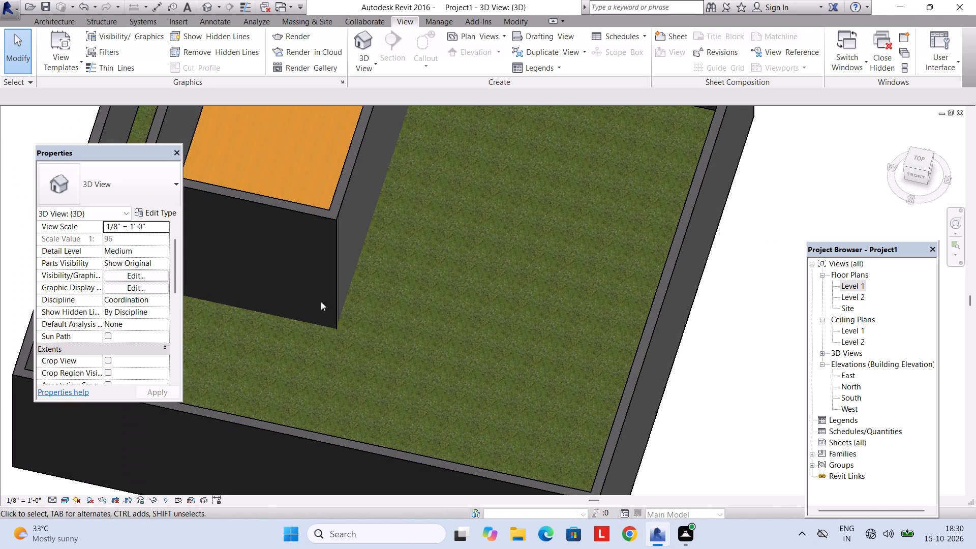
middle_drag(296, 226, 344, 381)
scroll(345, 309, down, 3)
middle_drag(332, 326, 385, 215)
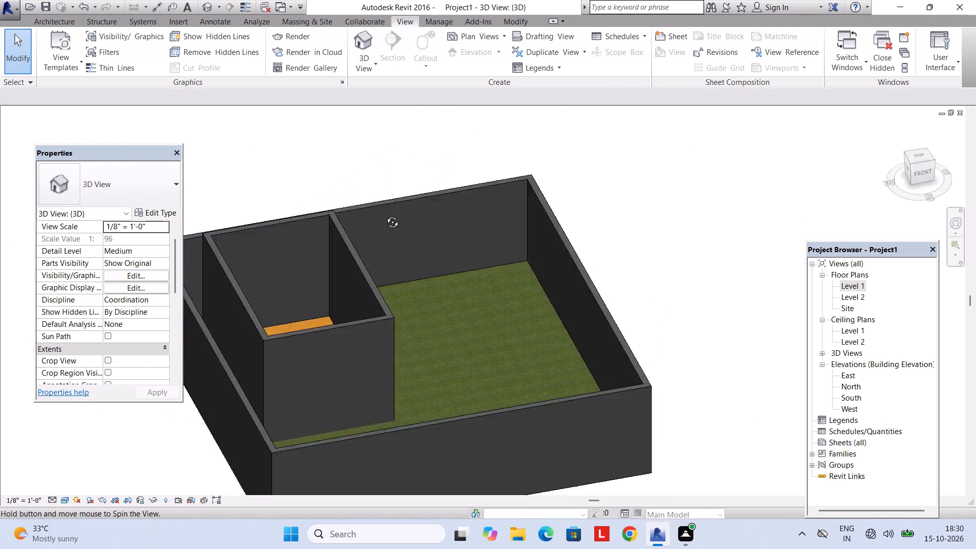
middle_drag(385, 215, 311, 214)
scroll(424, 324, up, 4)
shift+middle_drag(404, 328, 459, 277)
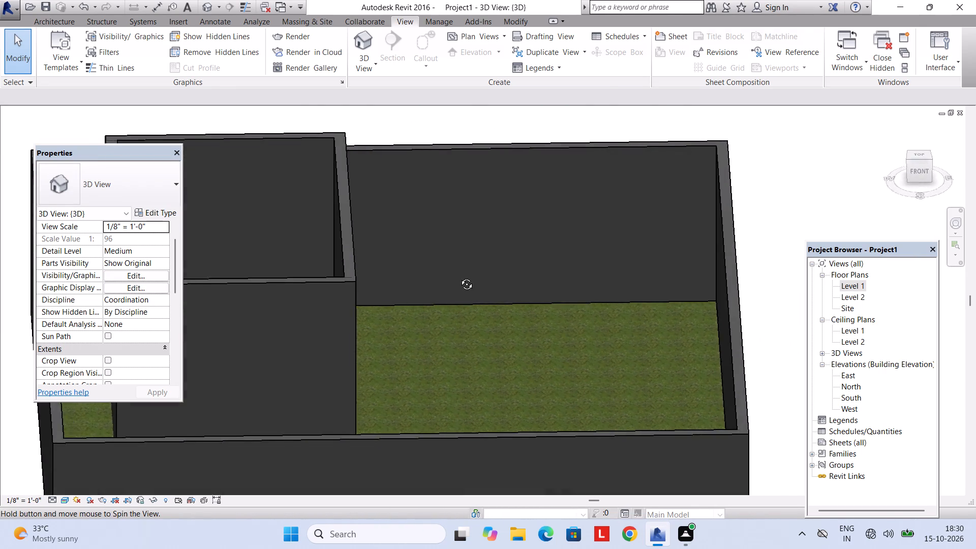
shift+middle_drag(459, 277, 349, 307)
scroll(349, 307, down, 6)
shift+middle_drag(348, 322, 408, 374)
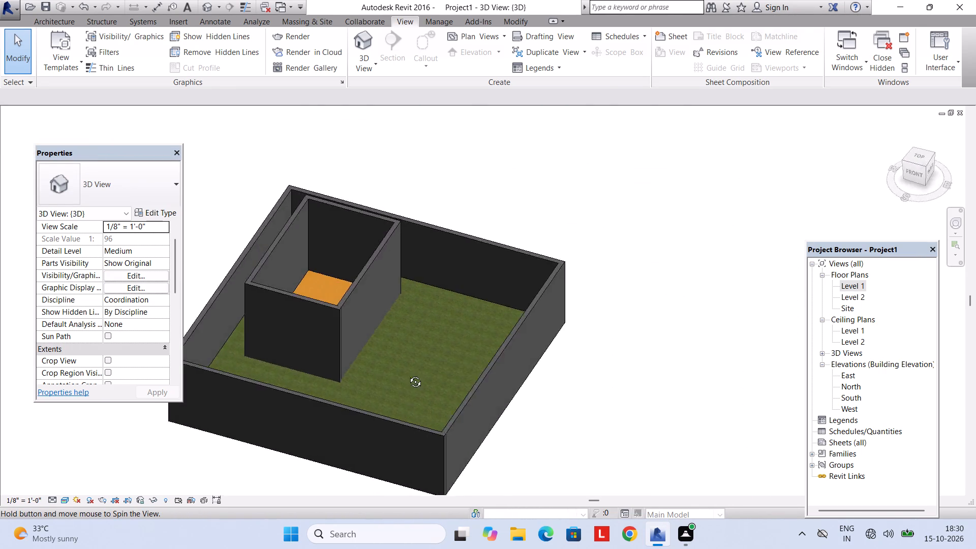
shift+middle_drag(408, 374, 451, 337)
shift+middle_drag(466, 332, 472, 429)
middle_drag(422, 332, 405, 416)
scroll(405, 367, up, 4)
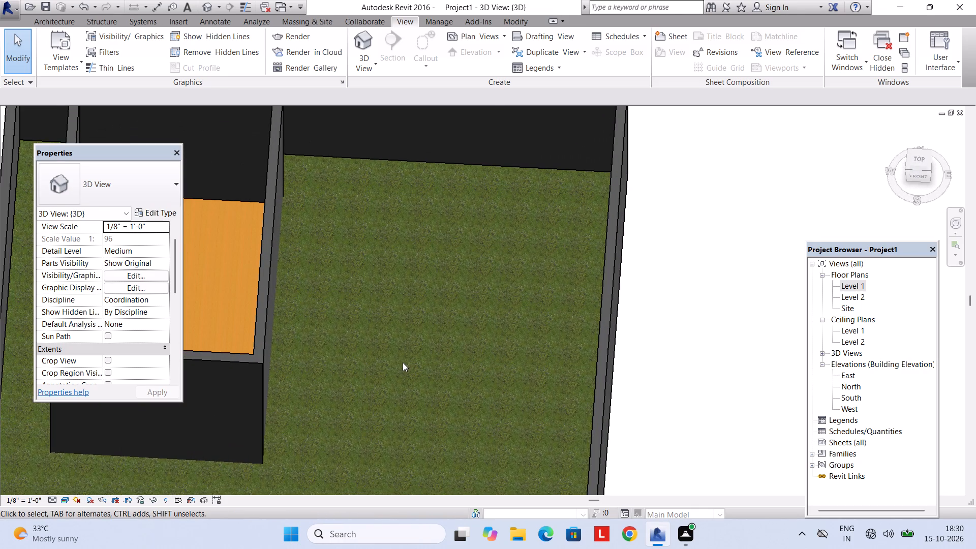
scroll(403, 364, down, 2)
middle_drag(403, 364, 402, 337)
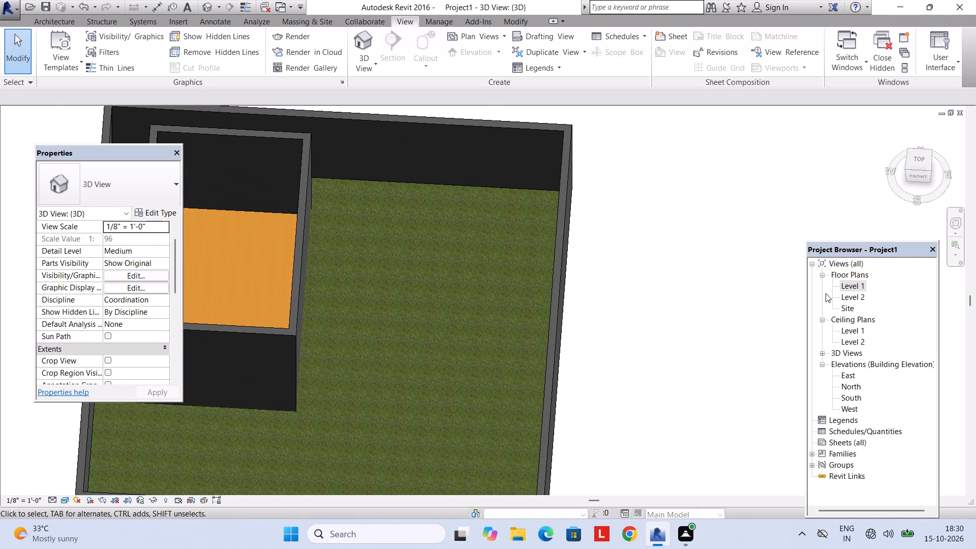
Open the Level 1 floor plan with the whole plot in view.
double_click(864, 290)
scroll(493, 329, down, 2)
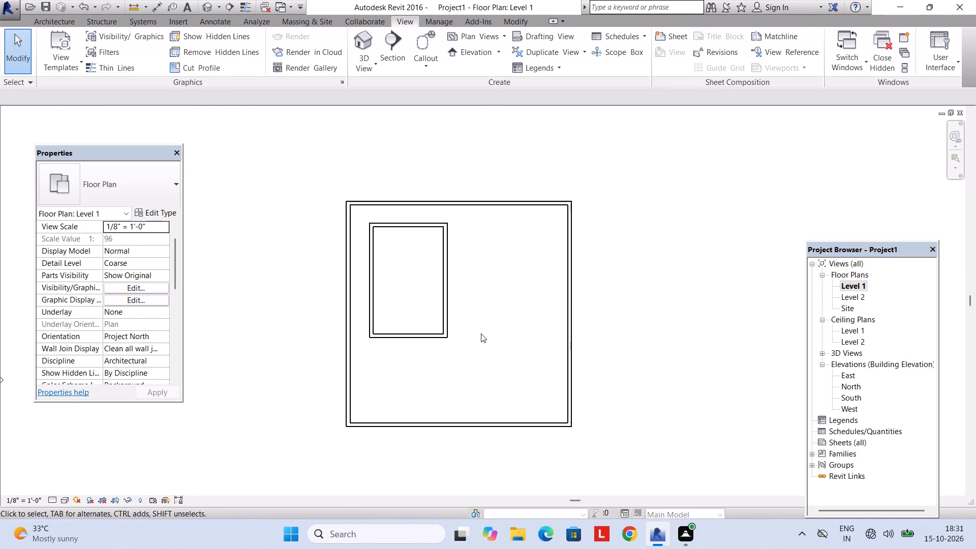
middle_drag(481, 333, 465, 370)
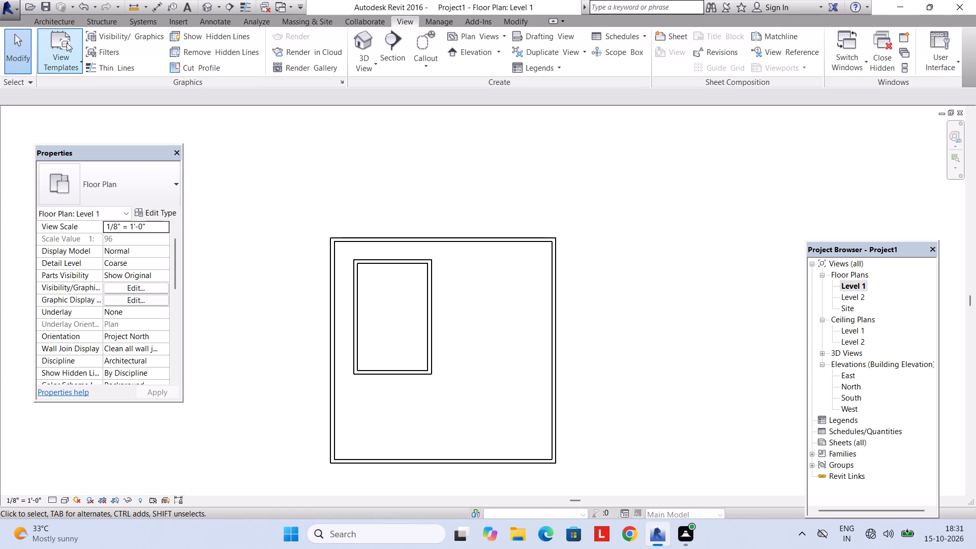
click(62, 27)
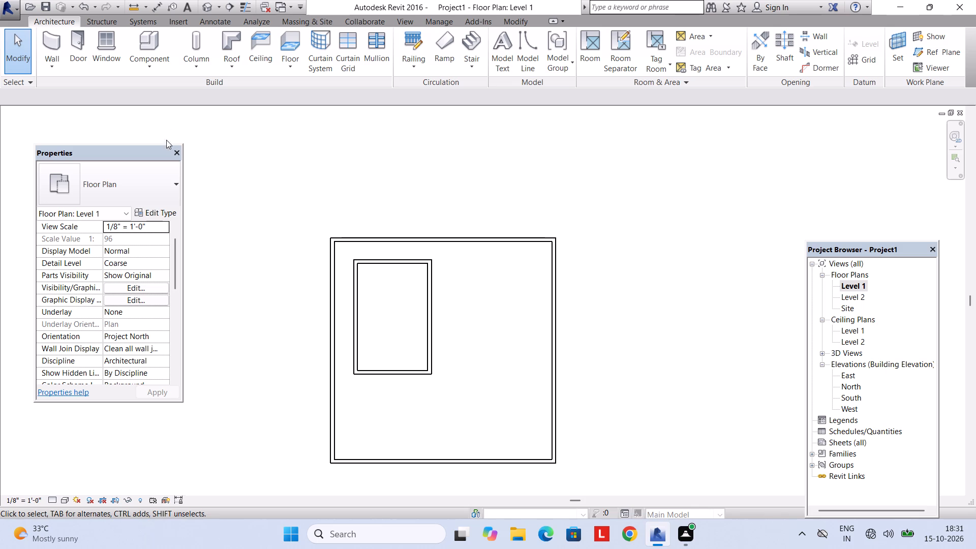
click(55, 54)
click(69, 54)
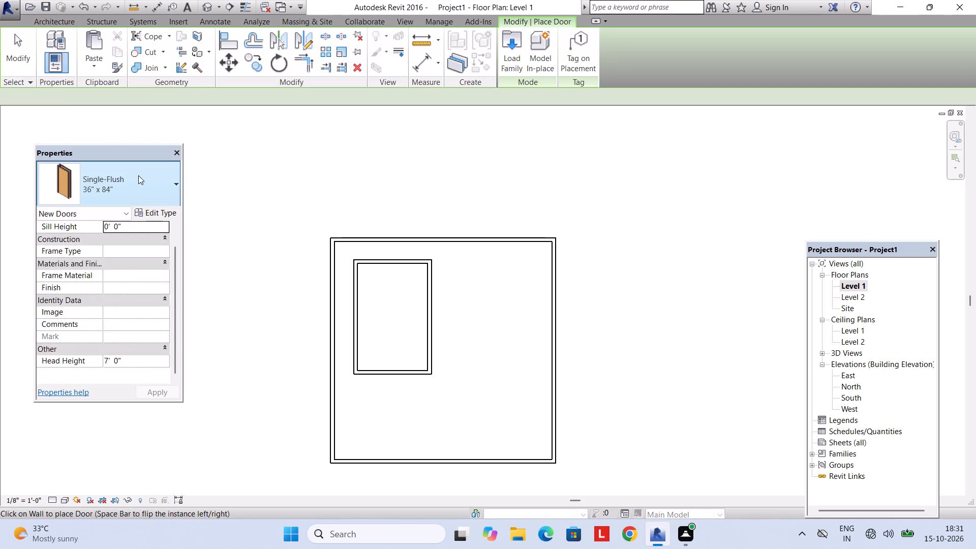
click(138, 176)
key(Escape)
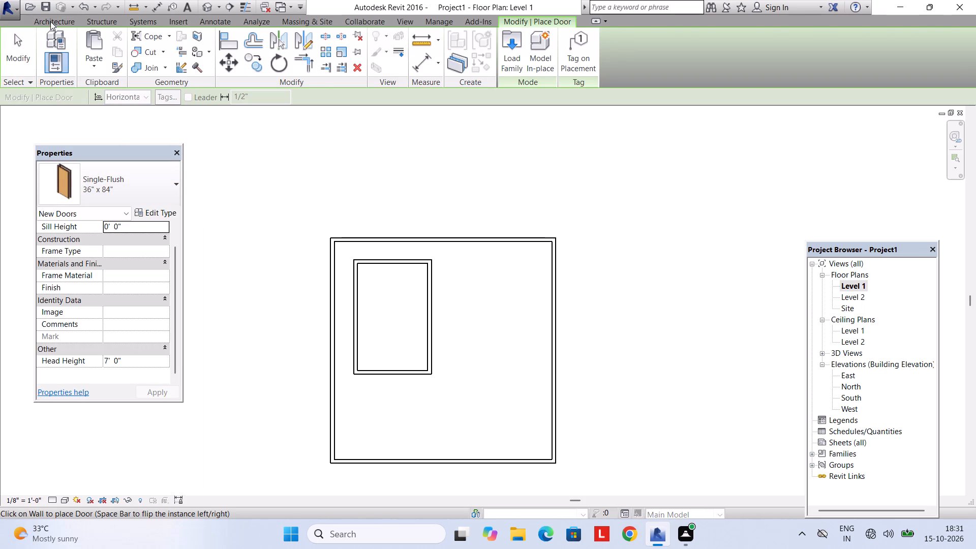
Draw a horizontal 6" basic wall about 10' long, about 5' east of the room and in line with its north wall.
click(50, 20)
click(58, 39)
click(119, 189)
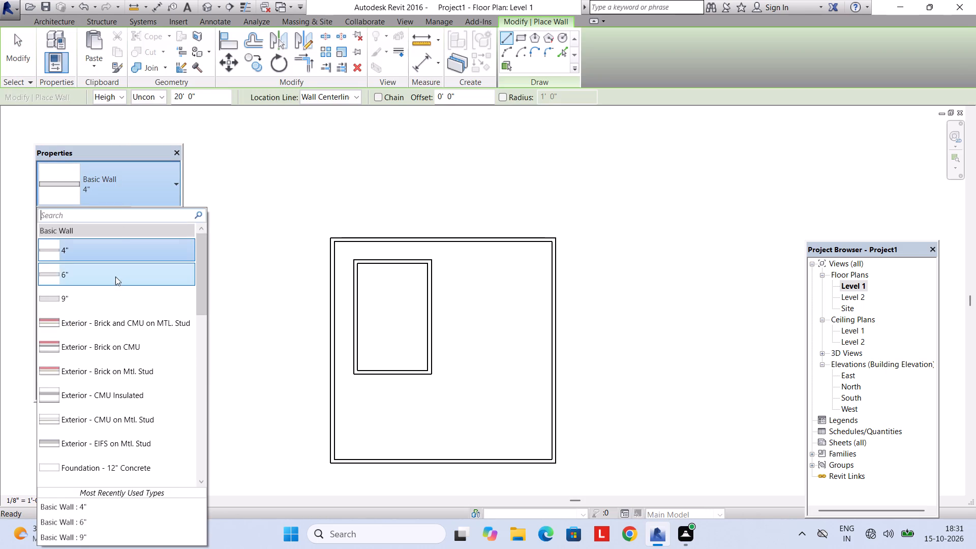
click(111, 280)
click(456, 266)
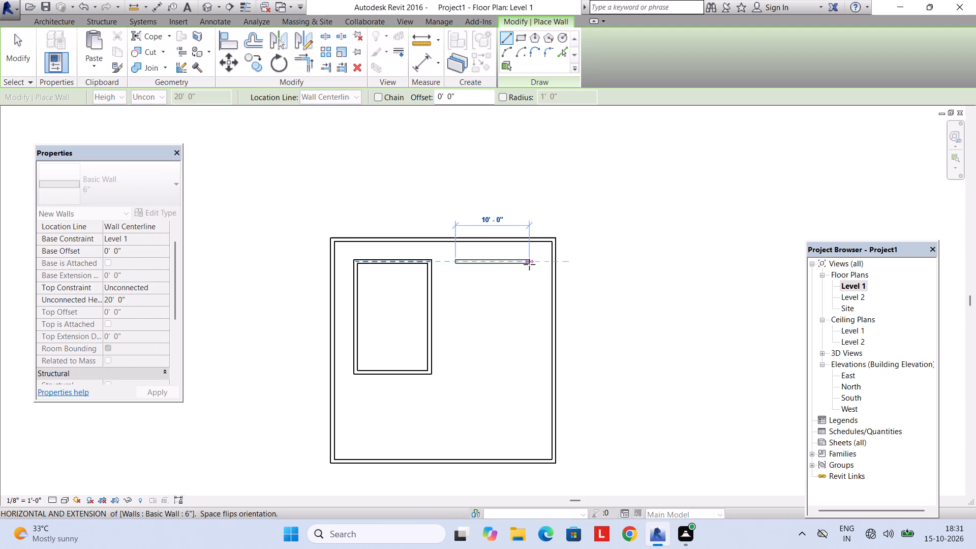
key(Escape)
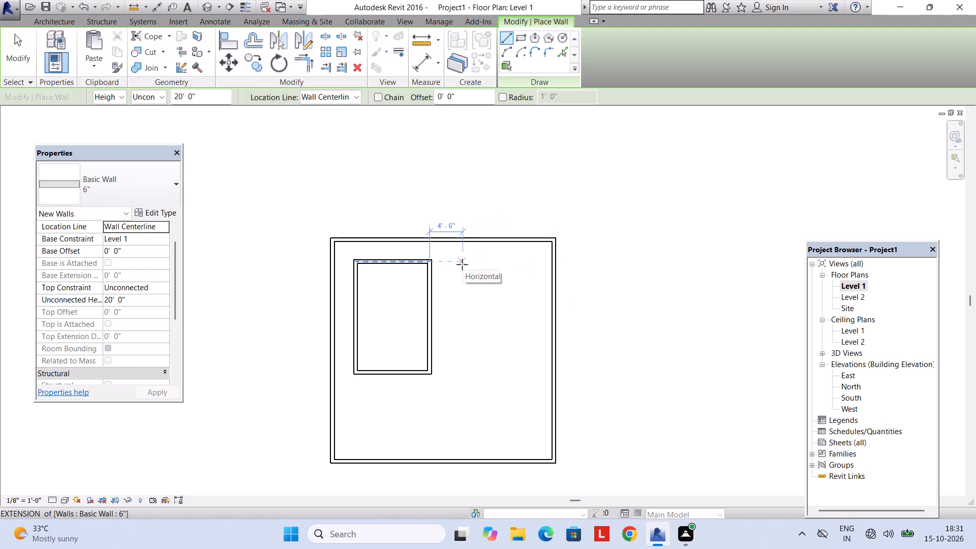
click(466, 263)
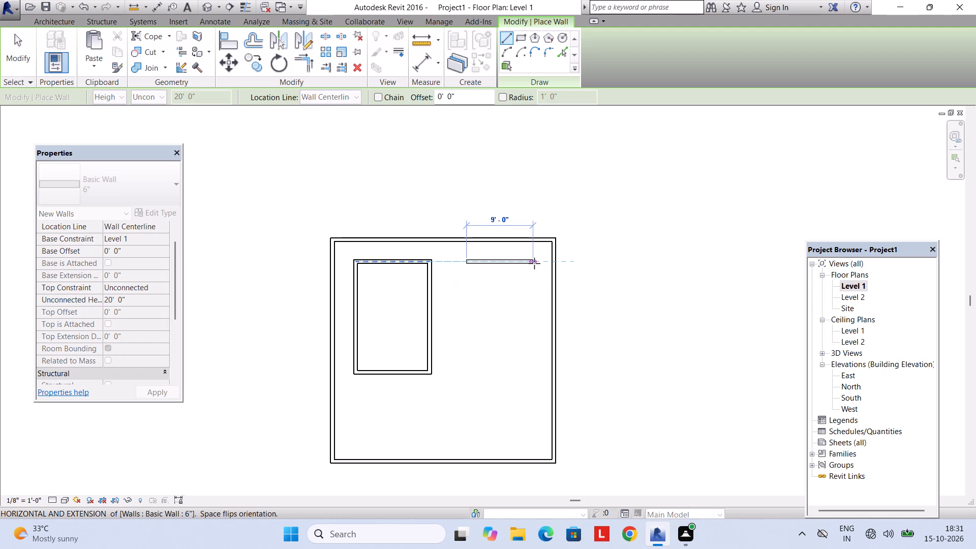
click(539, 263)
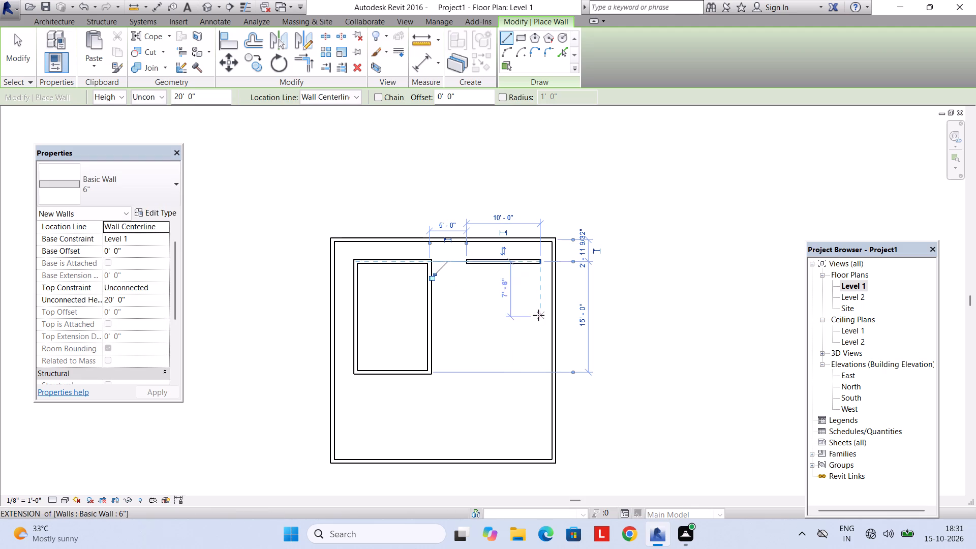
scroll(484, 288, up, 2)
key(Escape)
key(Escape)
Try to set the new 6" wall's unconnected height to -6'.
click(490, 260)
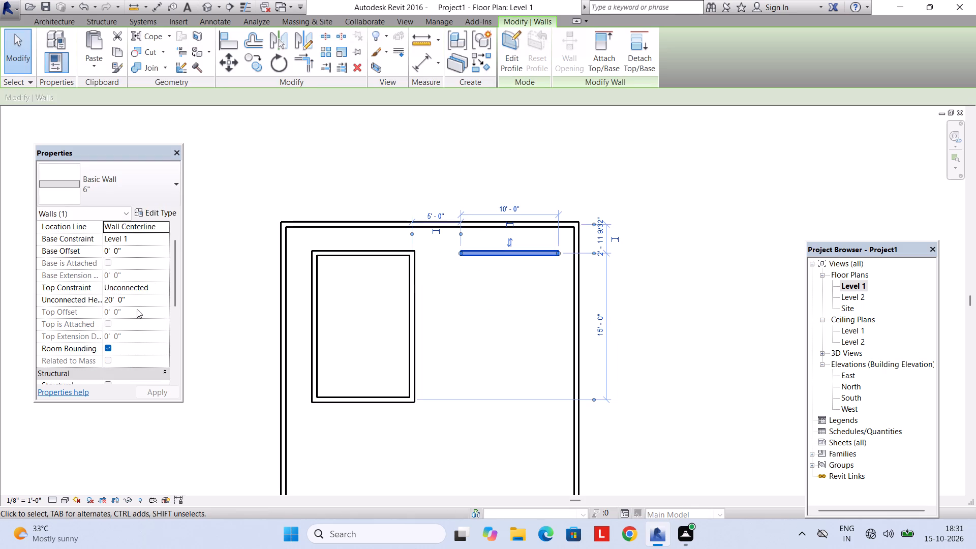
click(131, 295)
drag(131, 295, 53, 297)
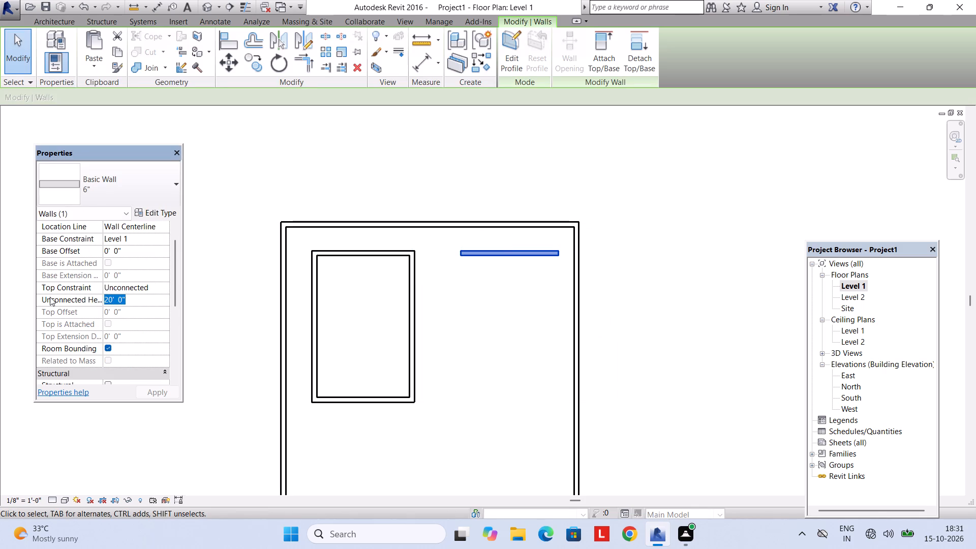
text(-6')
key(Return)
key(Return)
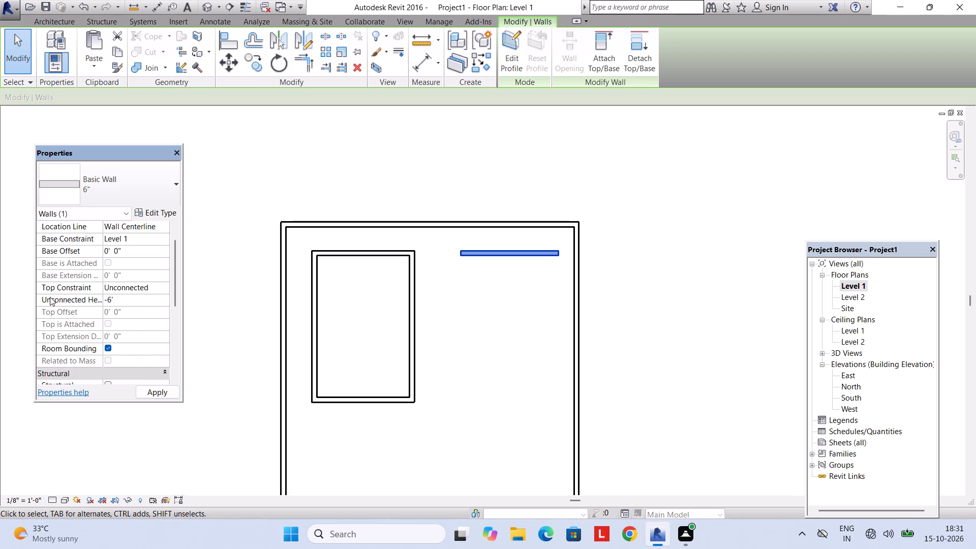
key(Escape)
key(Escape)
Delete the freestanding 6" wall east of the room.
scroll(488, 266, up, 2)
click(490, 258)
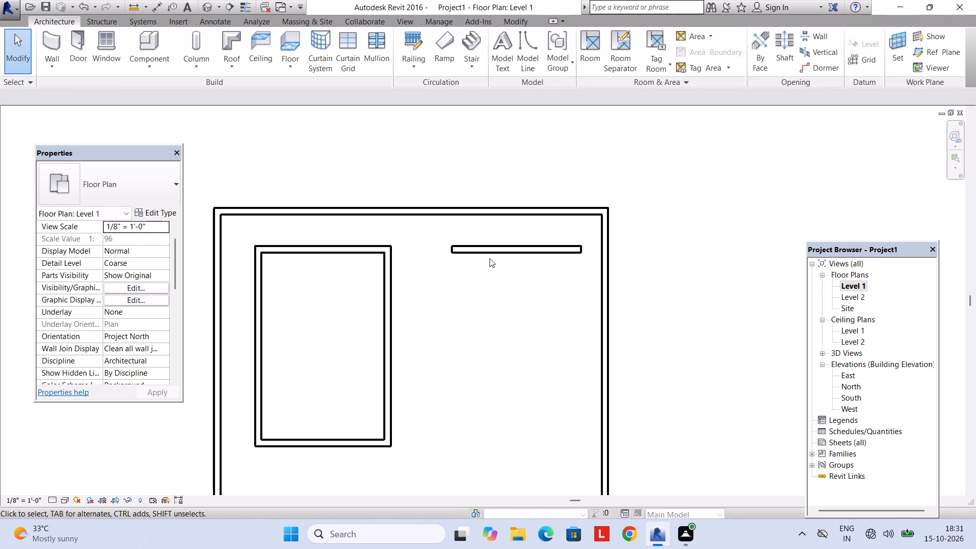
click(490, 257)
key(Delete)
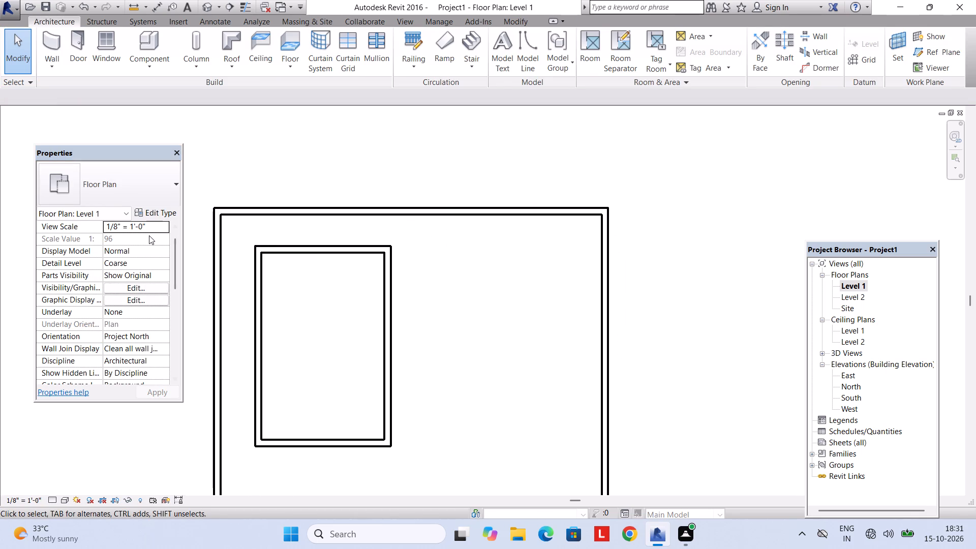
Draw a horizontal 4" basic wall about 9'-6" long, about 3'-6" east of the room and in line with its north wall.
click(155, 179)
click(153, 186)
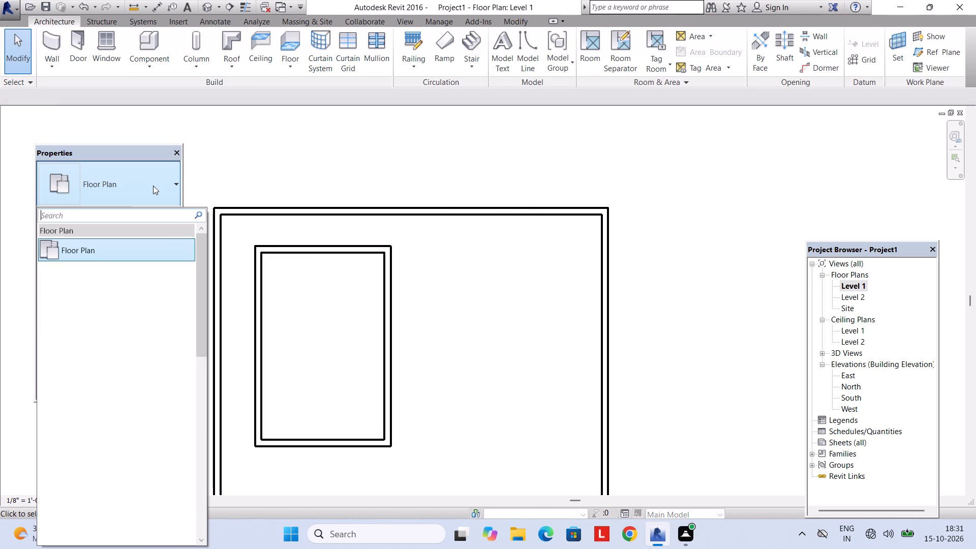
click(62, 47)
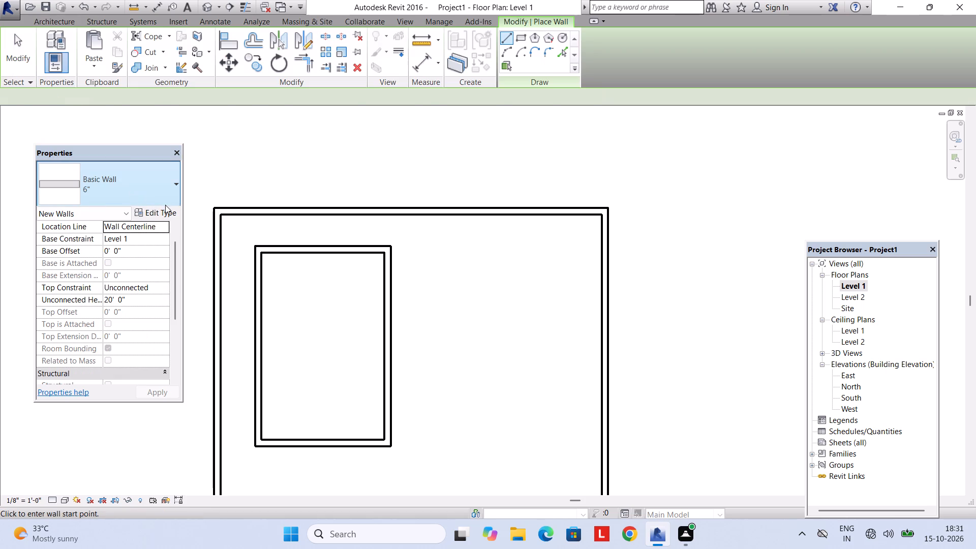
click(139, 182)
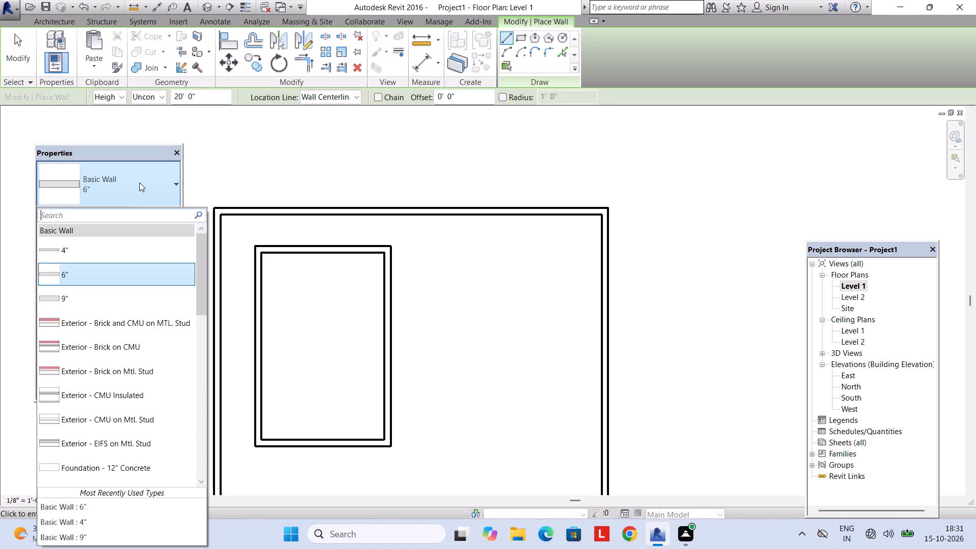
click(85, 254)
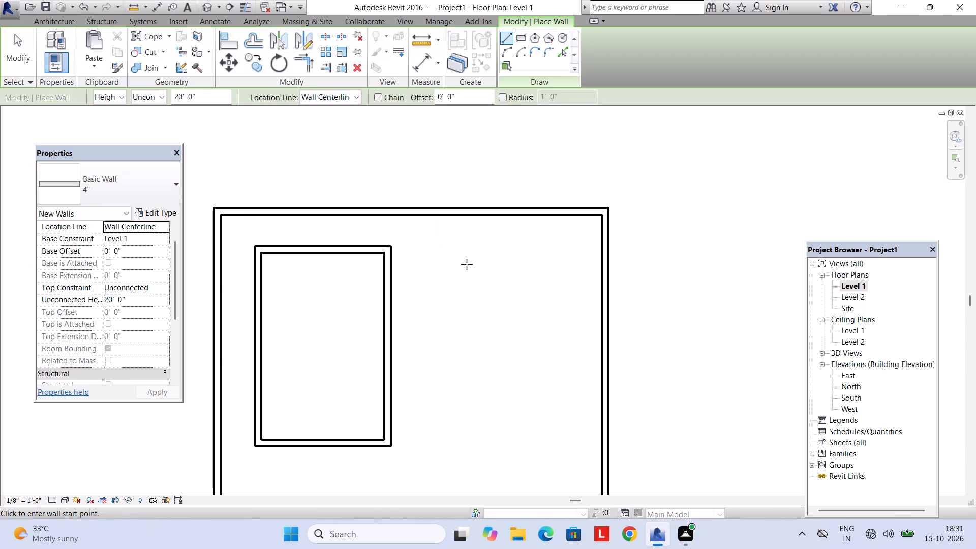
click(433, 255)
click(558, 256)
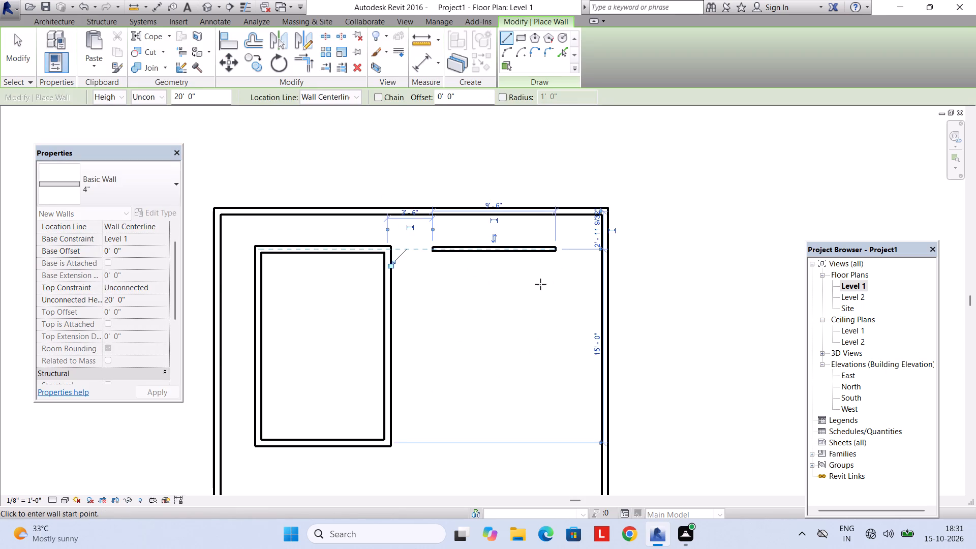
key(Escape)
key(Escape)
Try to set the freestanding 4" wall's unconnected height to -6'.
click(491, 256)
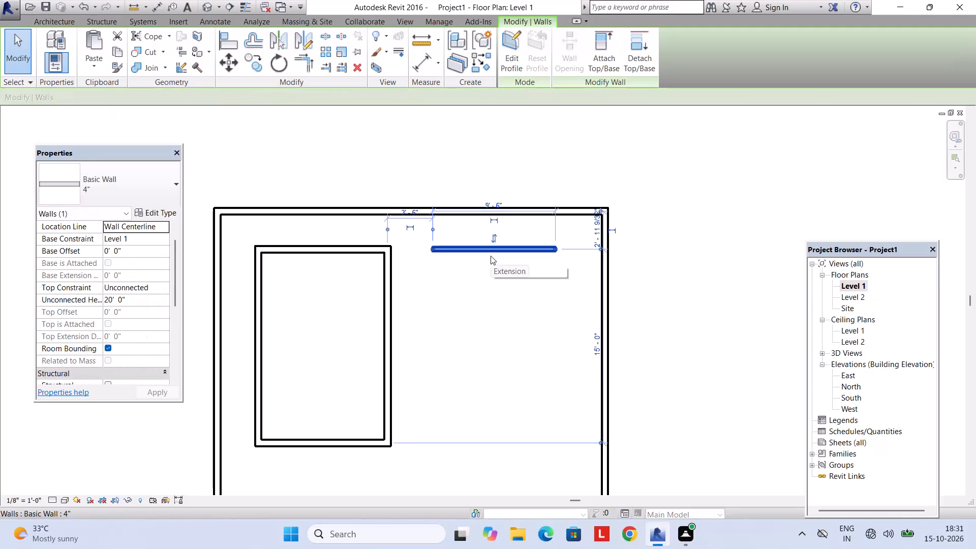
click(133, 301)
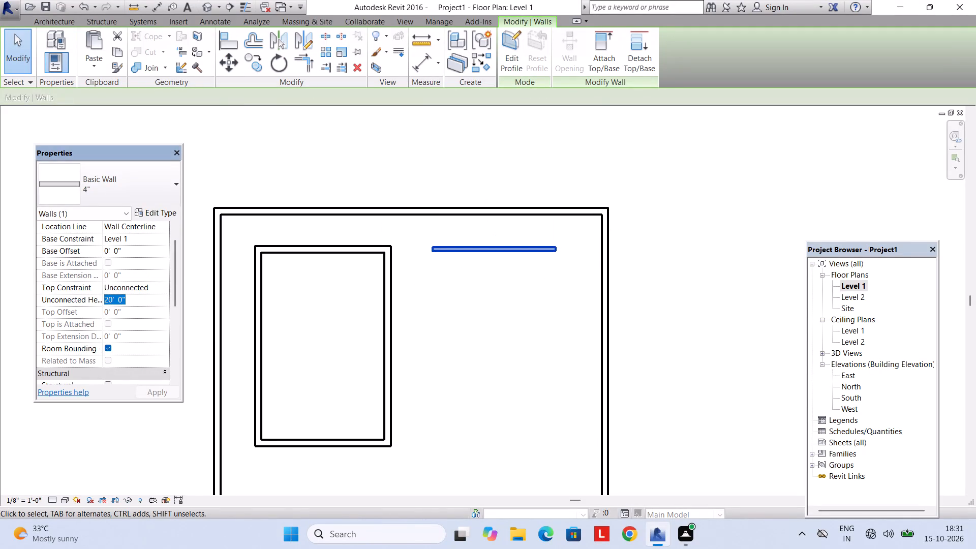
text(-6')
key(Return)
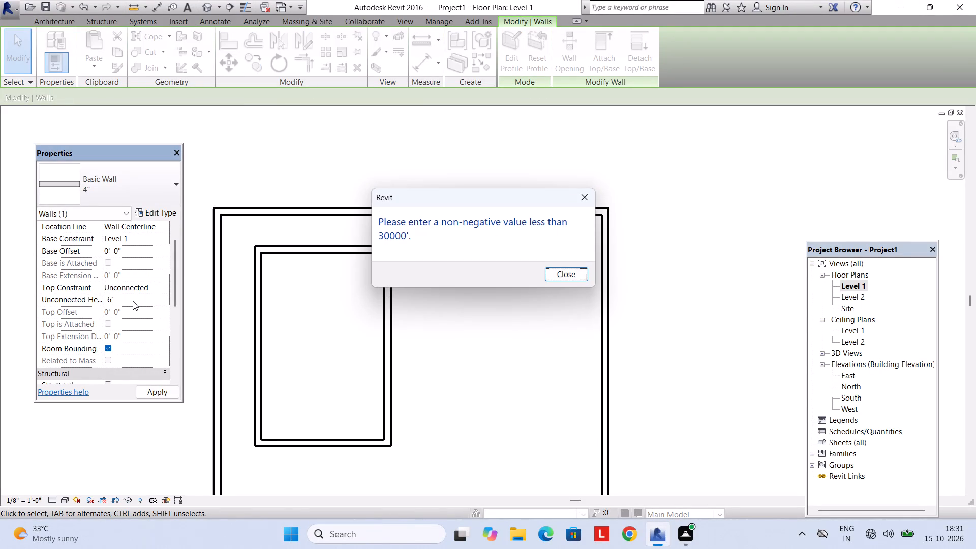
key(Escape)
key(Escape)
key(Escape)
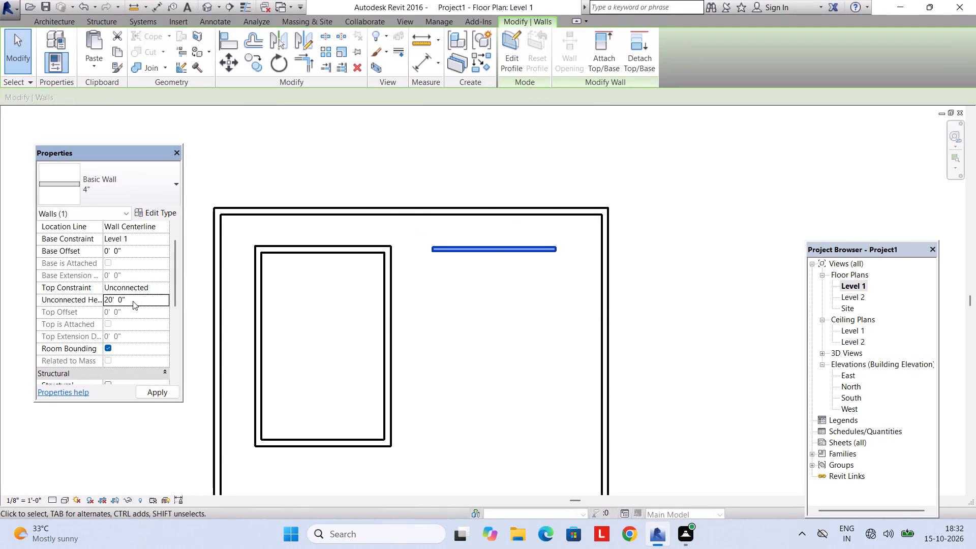
Delete the freestanding 4" wall east of the room.
scroll(200, 312, down, 2)
scroll(445, 266, up, 1)
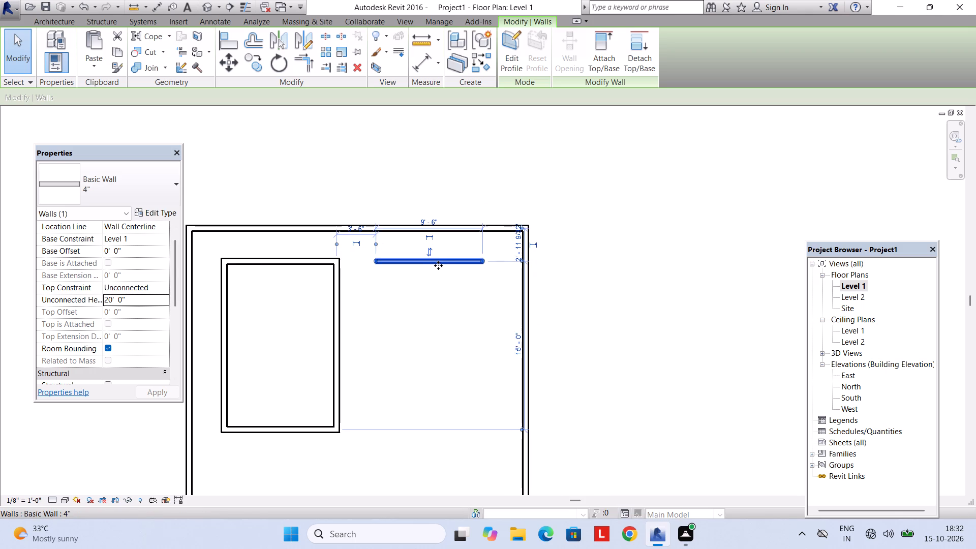
click(434, 268)
key(Delete)
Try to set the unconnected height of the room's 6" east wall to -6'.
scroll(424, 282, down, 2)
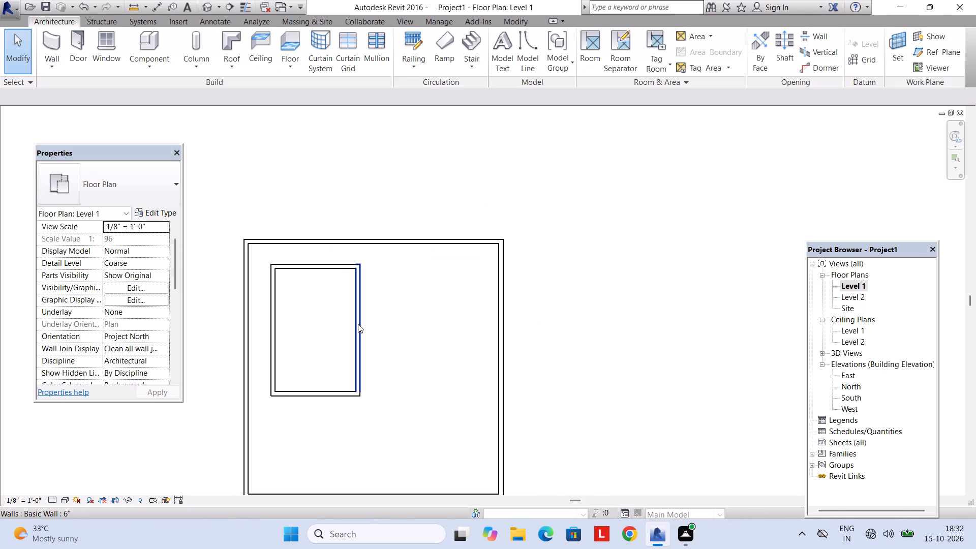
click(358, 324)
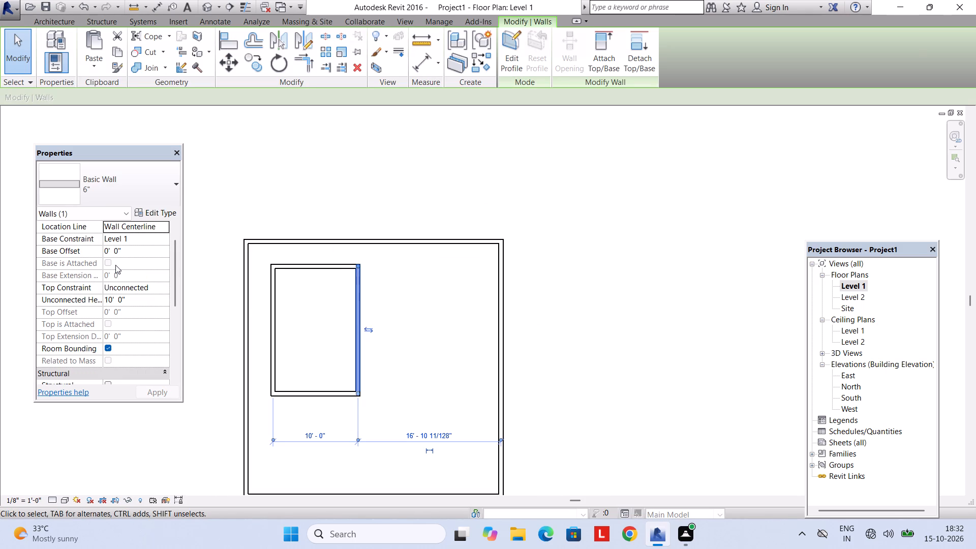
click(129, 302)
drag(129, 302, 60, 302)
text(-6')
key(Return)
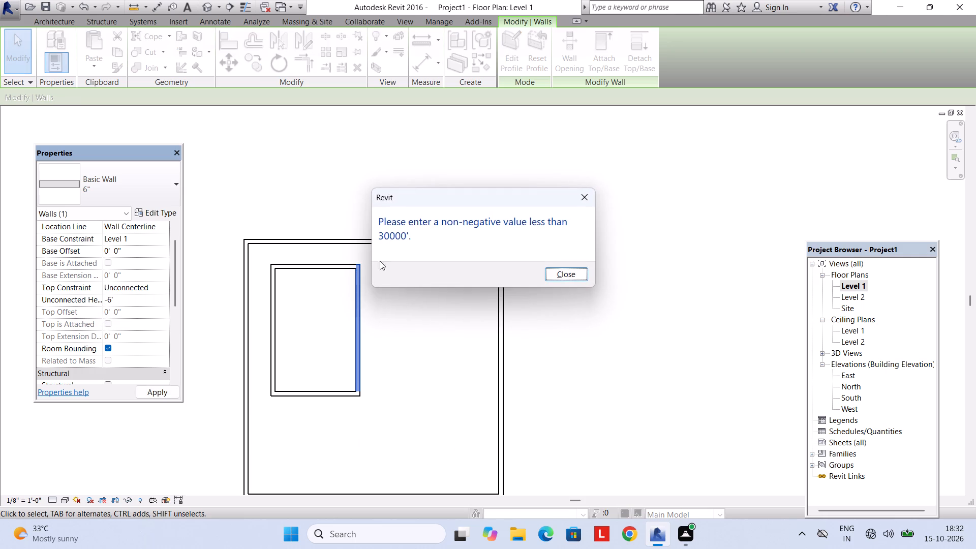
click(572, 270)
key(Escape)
Change all four room walls from the 6" type to the 4" basic wall type.
scroll(354, 371, up, 2)
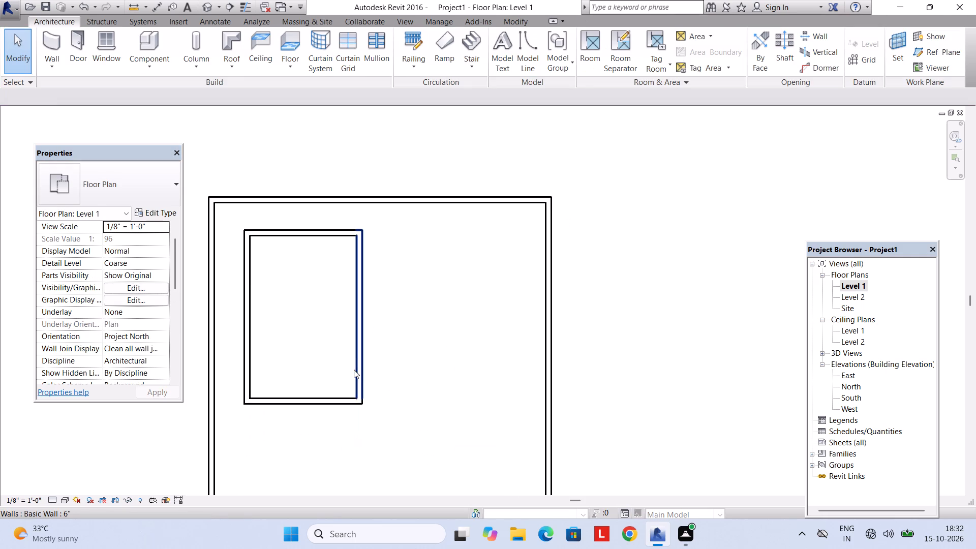
scroll(354, 370, up, 1)
scroll(354, 372, down, 3)
middle_drag(371, 381, 376, 382)
click(364, 355)
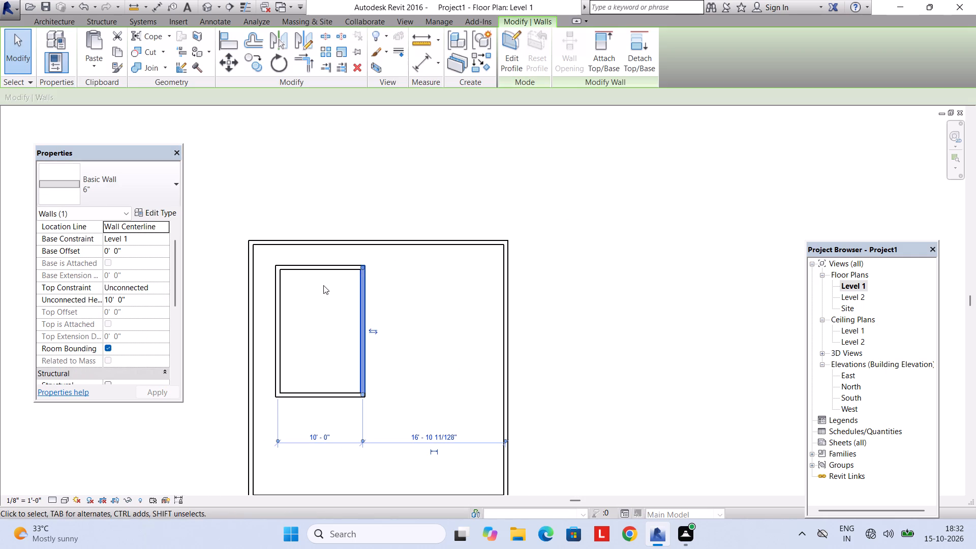
click(314, 274)
ctrl+click(279, 318)
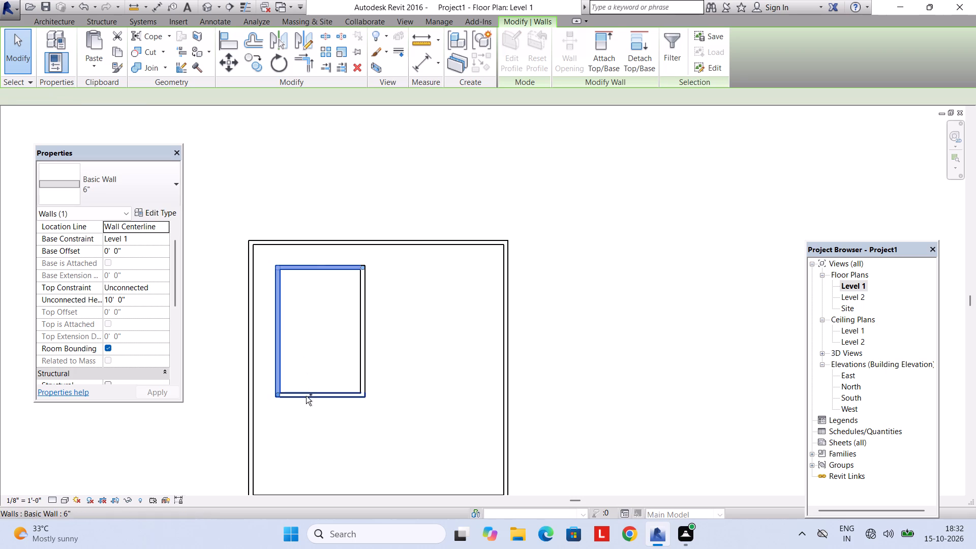
ctrl+click(306, 396)
ctrl+click(369, 357)
click(121, 192)
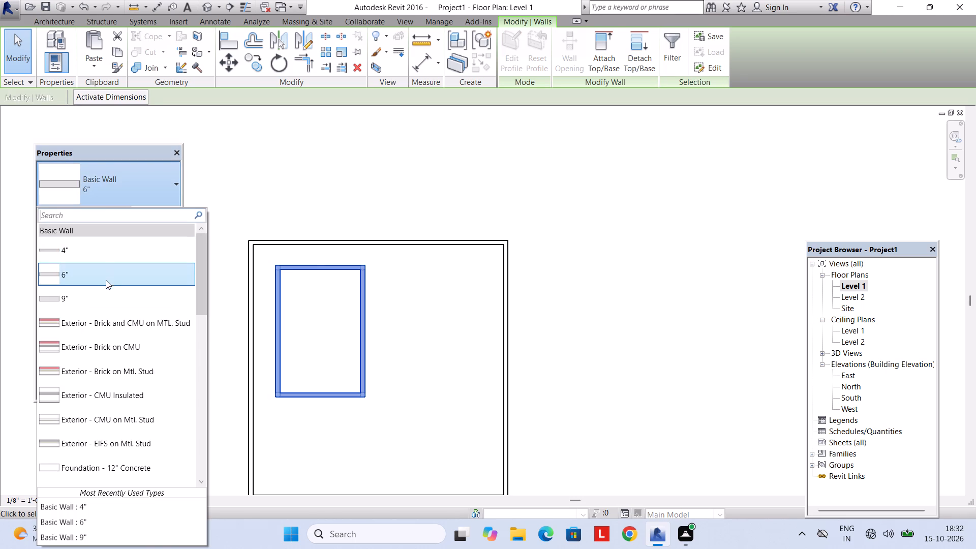
click(106, 254)
key(Escape)
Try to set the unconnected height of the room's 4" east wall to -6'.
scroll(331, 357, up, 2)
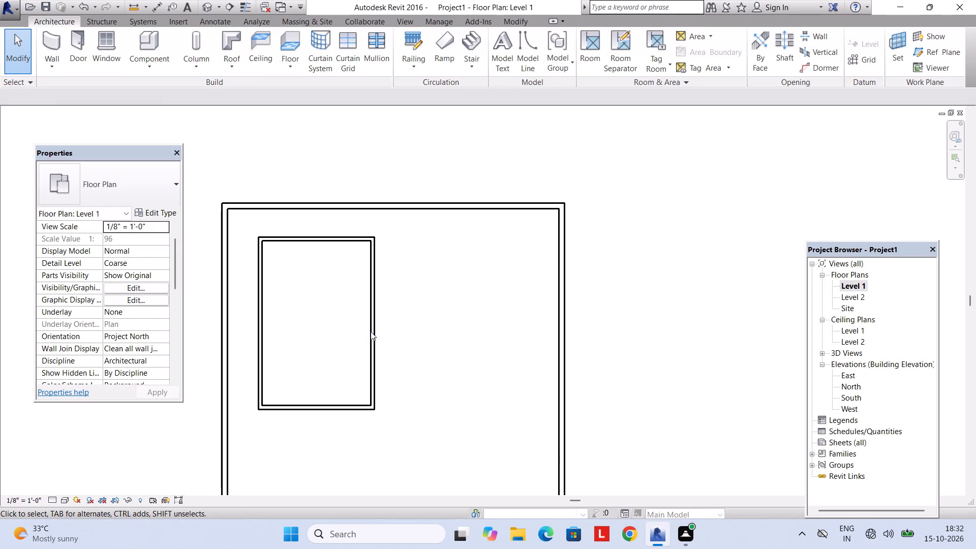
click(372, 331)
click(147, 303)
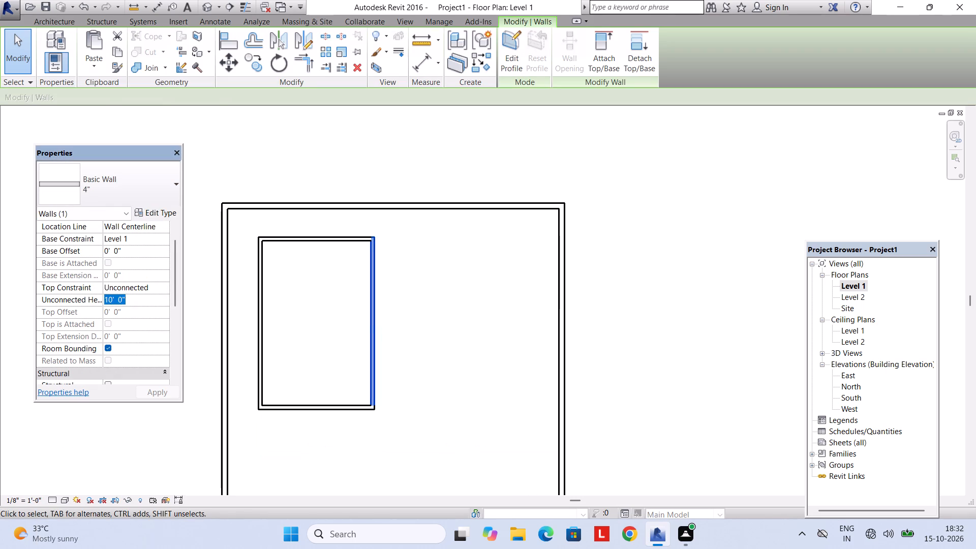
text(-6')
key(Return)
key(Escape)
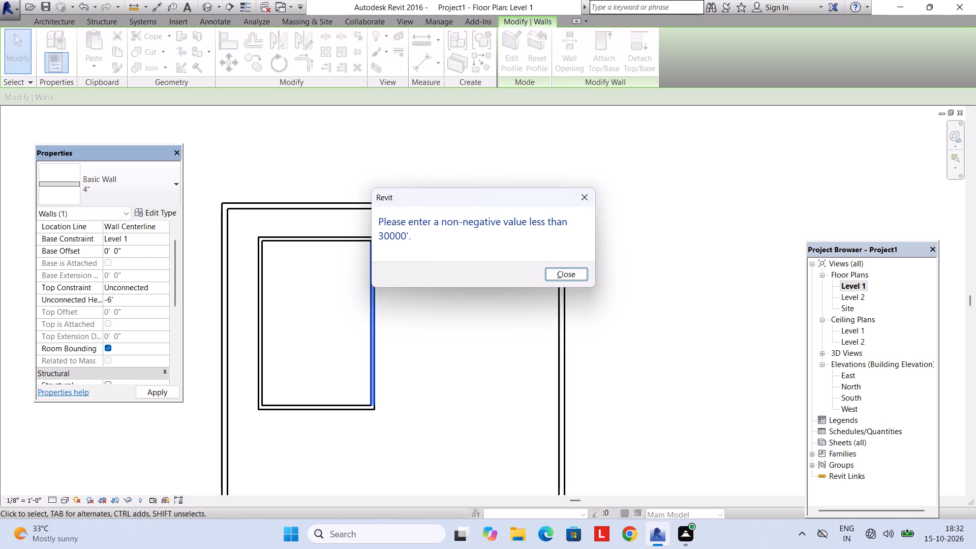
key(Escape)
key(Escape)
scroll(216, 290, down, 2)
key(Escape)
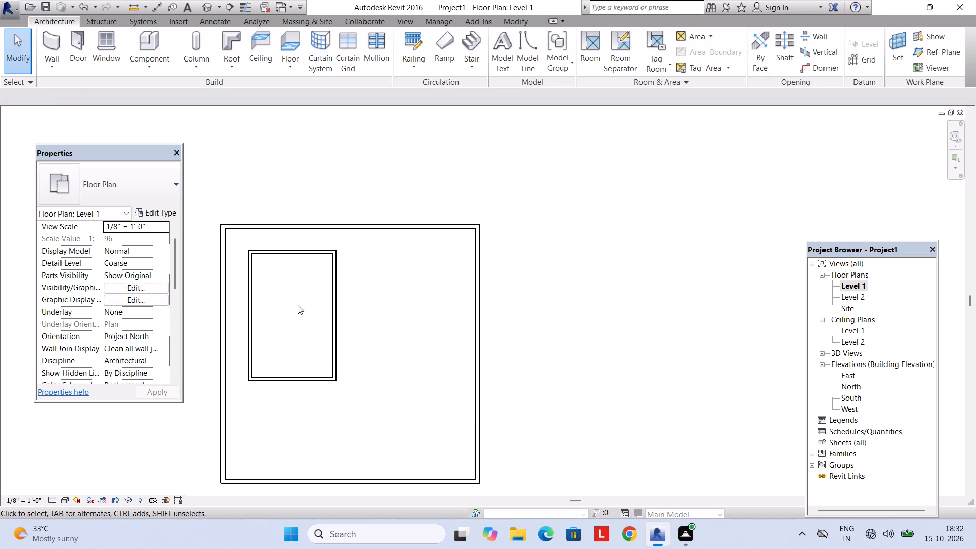
Examine the walls and floors in the 3D view from several angles, including from above.
scroll(315, 310, up, 2)
click(396, 21)
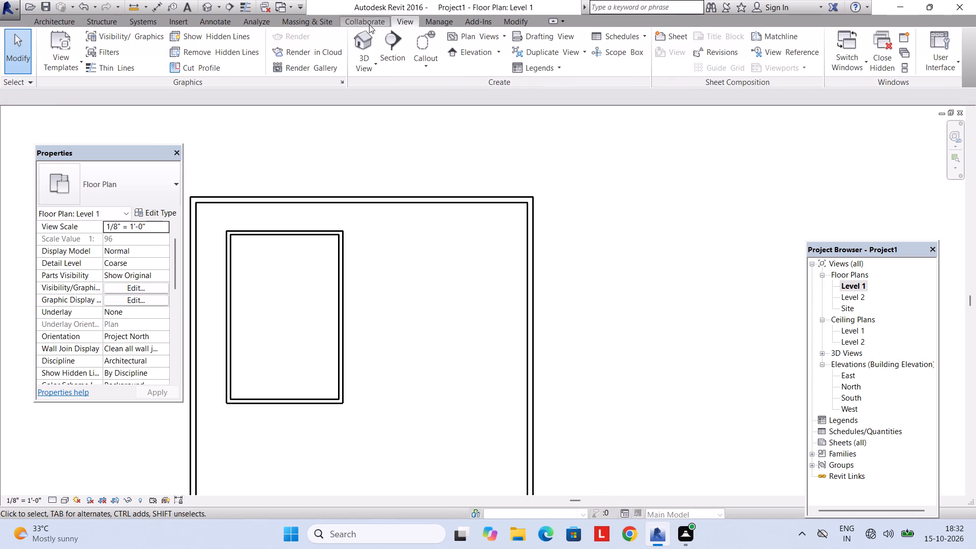
click(362, 44)
scroll(380, 113, down, 4)
shift+middle_drag(351, 247, 350, 220)
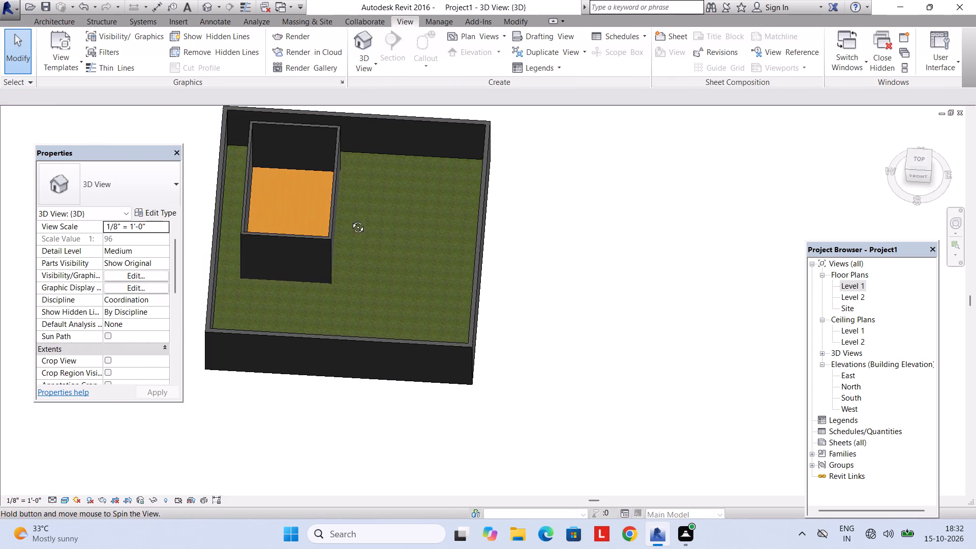
shift+middle_drag(350, 220, 358, 152)
middle_drag(327, 266, 338, 138)
shift+middle_drag(339, 245, 321, 149)
middle_drag(324, 168, 325, 301)
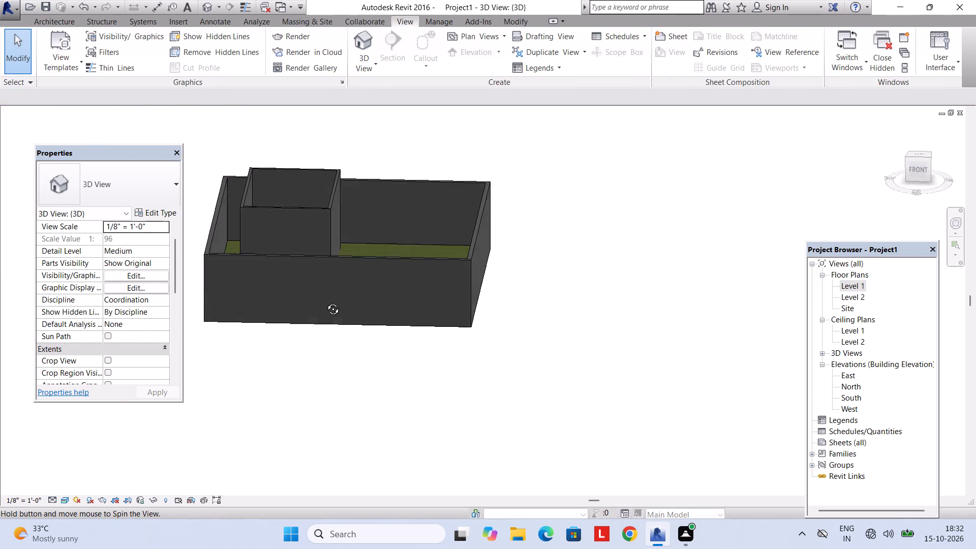
middle_drag(325, 301, 327, 393)
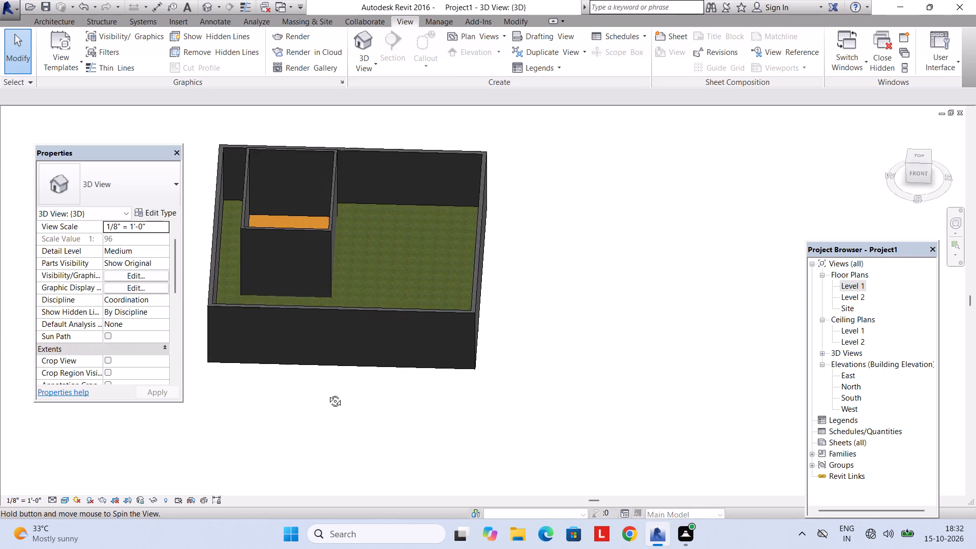
middle_drag(327, 393, 294, 407)
shift+middle_drag(373, 298, 388, 362)
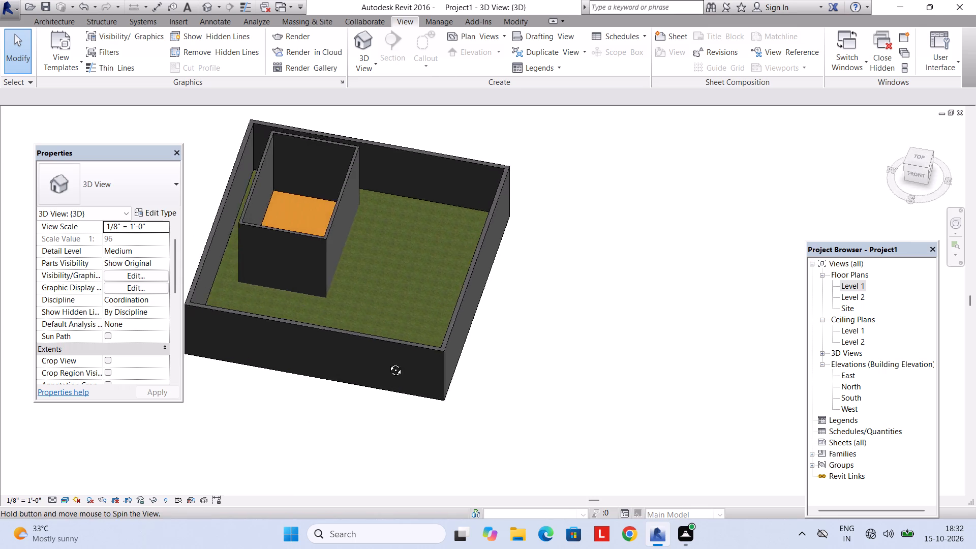
shift+middle_drag(388, 362, 398, 403)
shift+middle_drag(369, 267, 381, 315)
middle_drag(346, 235, 348, 267)
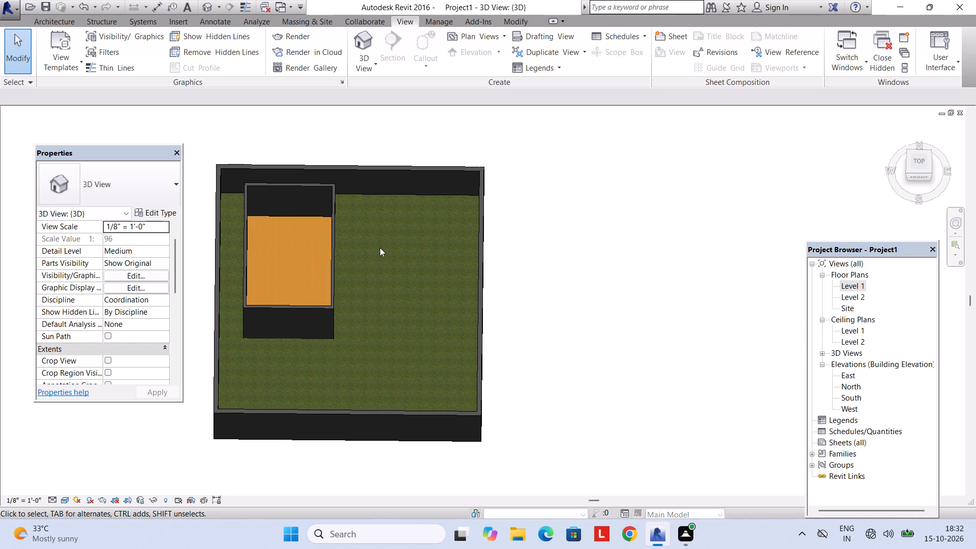
Delete the grass floor inside the plot's boundary walls.
click(415, 197)
key(Delete)
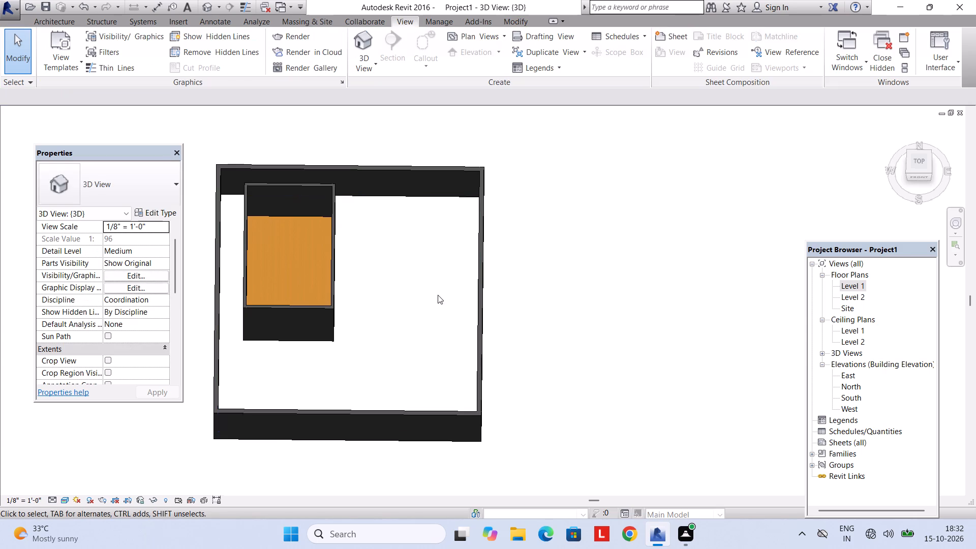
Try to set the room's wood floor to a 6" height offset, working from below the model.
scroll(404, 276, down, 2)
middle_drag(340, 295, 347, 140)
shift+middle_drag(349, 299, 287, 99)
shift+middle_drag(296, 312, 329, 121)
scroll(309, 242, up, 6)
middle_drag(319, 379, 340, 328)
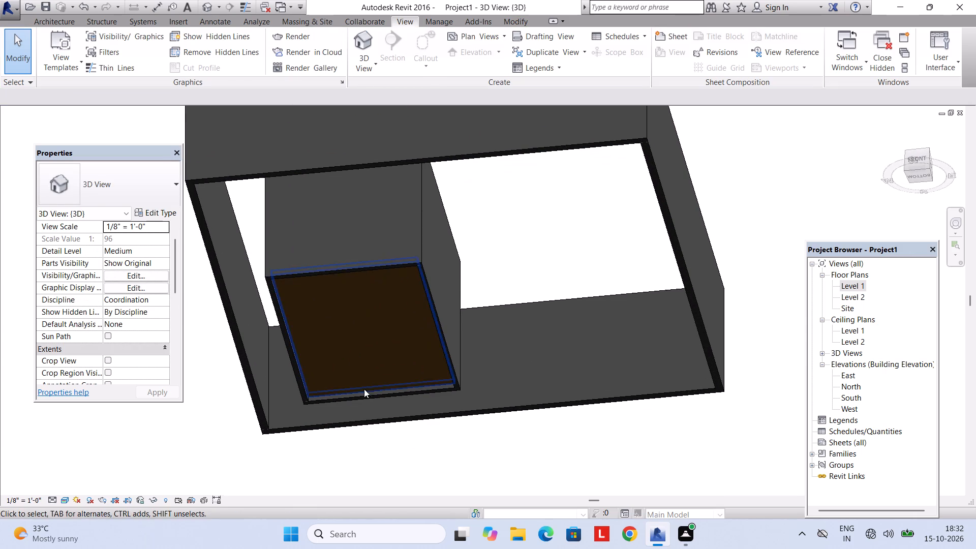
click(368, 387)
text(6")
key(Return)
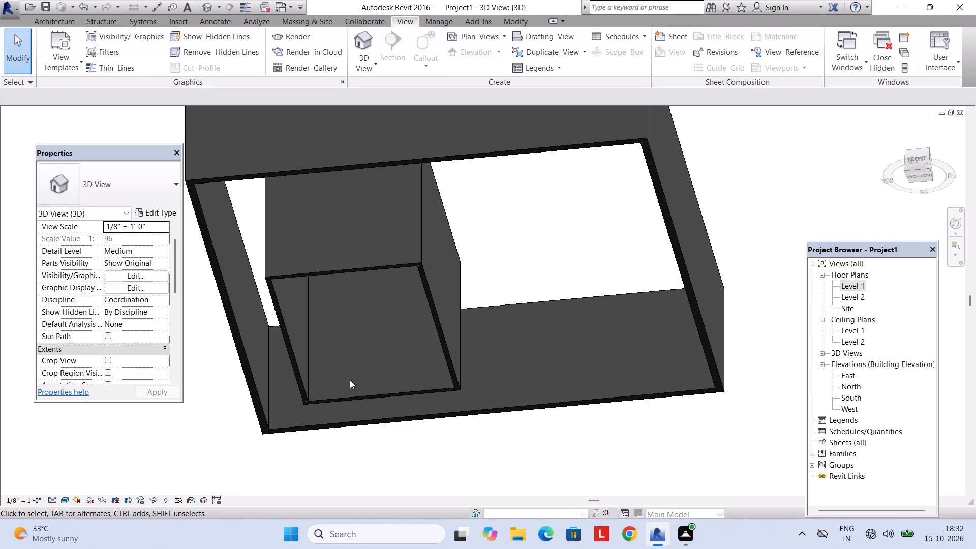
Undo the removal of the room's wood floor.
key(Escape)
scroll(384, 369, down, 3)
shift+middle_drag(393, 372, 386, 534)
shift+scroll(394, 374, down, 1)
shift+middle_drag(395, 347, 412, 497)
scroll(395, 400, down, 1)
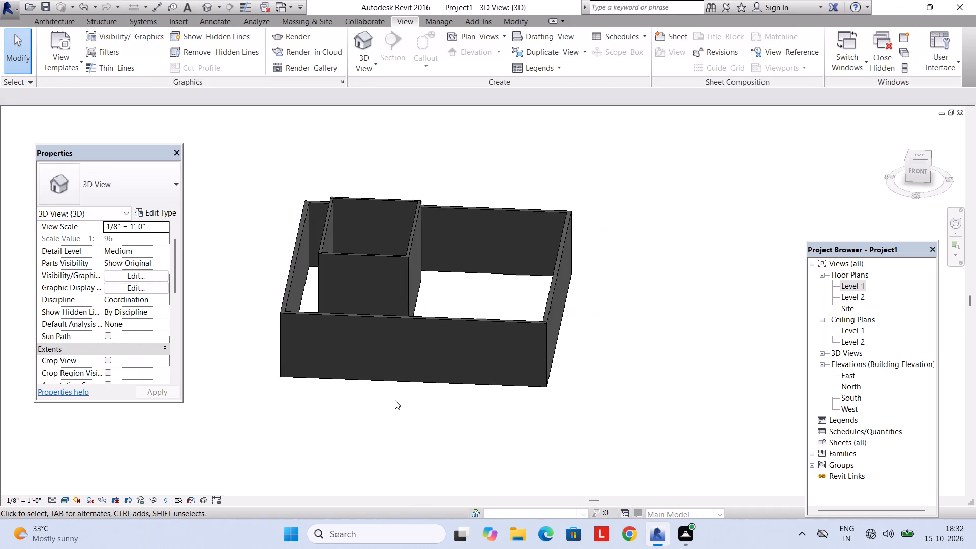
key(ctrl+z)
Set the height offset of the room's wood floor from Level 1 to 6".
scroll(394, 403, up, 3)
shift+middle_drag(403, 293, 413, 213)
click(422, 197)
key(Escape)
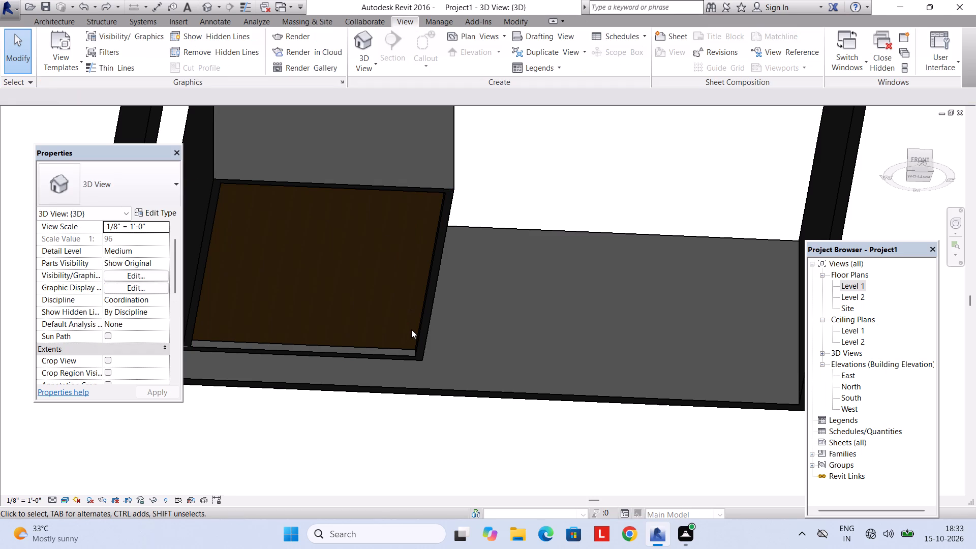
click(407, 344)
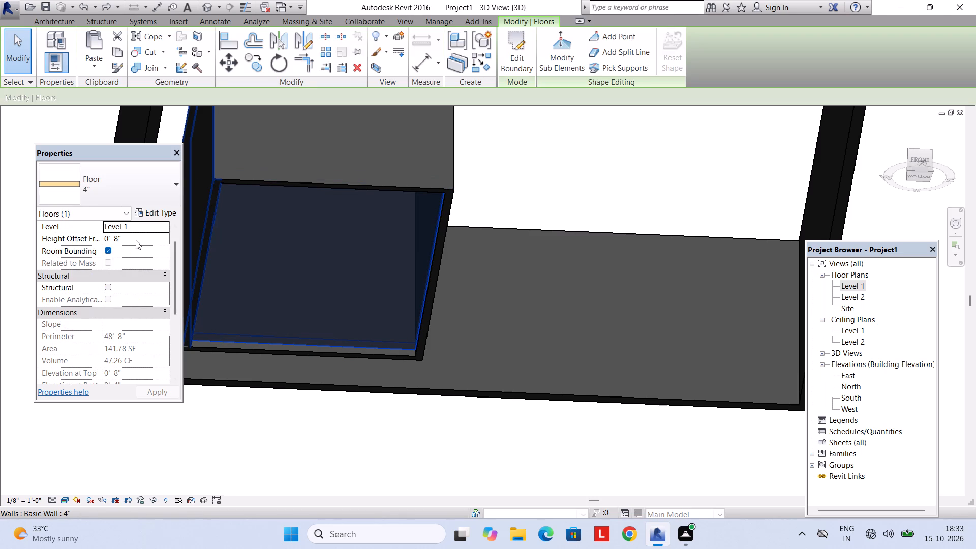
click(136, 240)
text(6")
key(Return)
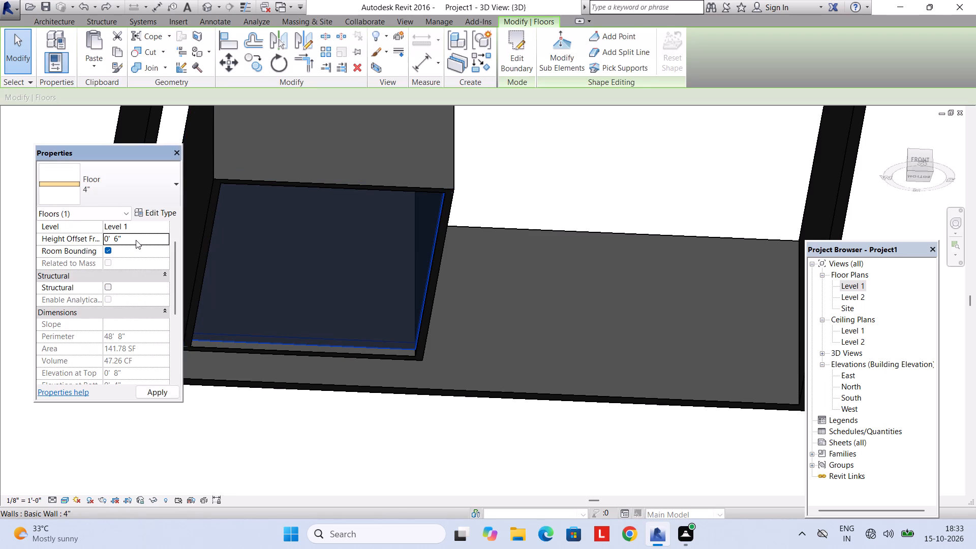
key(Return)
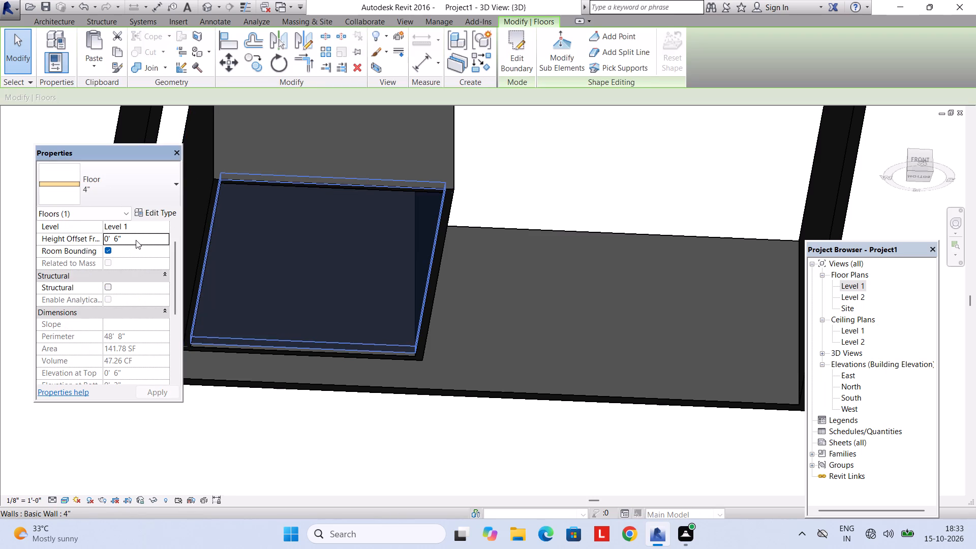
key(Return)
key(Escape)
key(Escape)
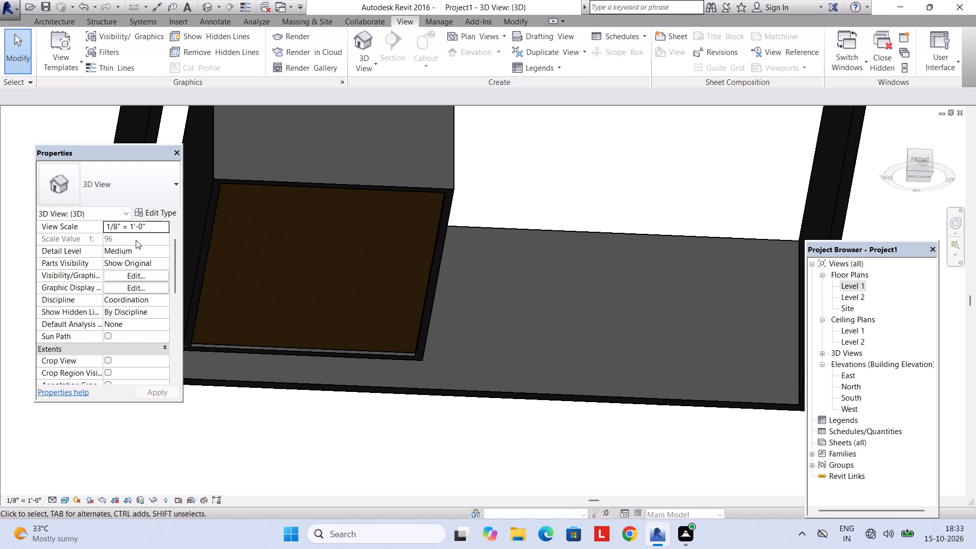
Set the height offset of the room's wood floor from Level 1 to 0.
shift+middle_drag(264, 282, 228, 357)
scroll(270, 335, up, 3)
middle_drag(298, 301, 294, 330)
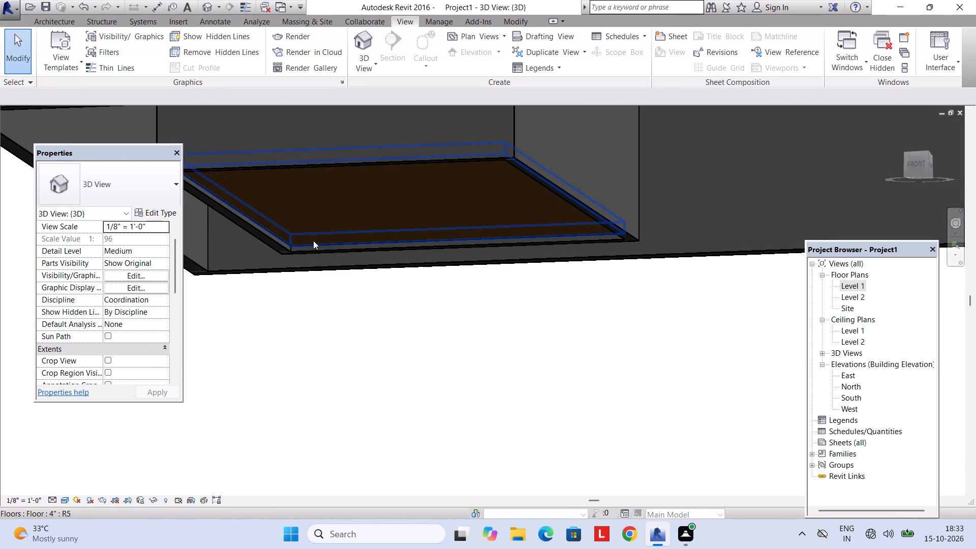
click(313, 245)
click(149, 233)
click(144, 237)
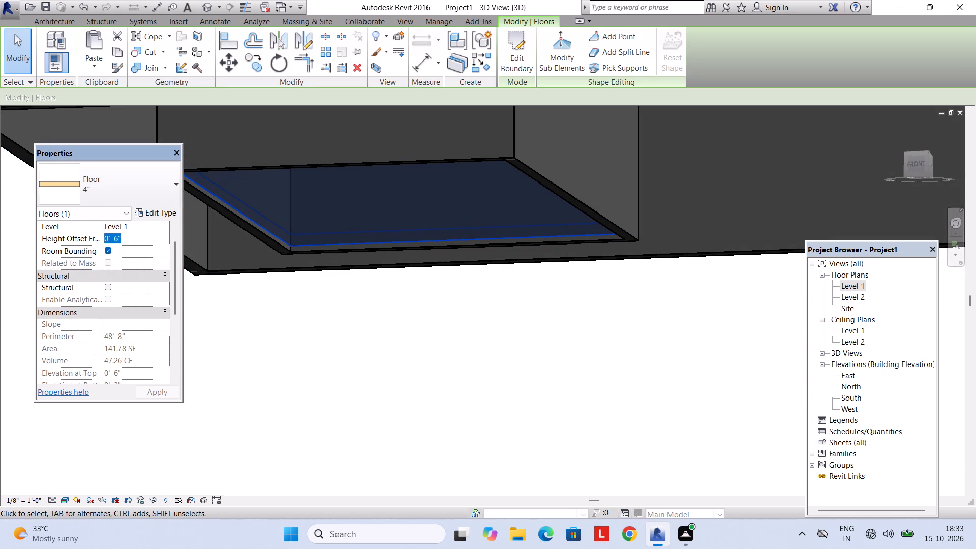
drag(143, 237, 106, 236)
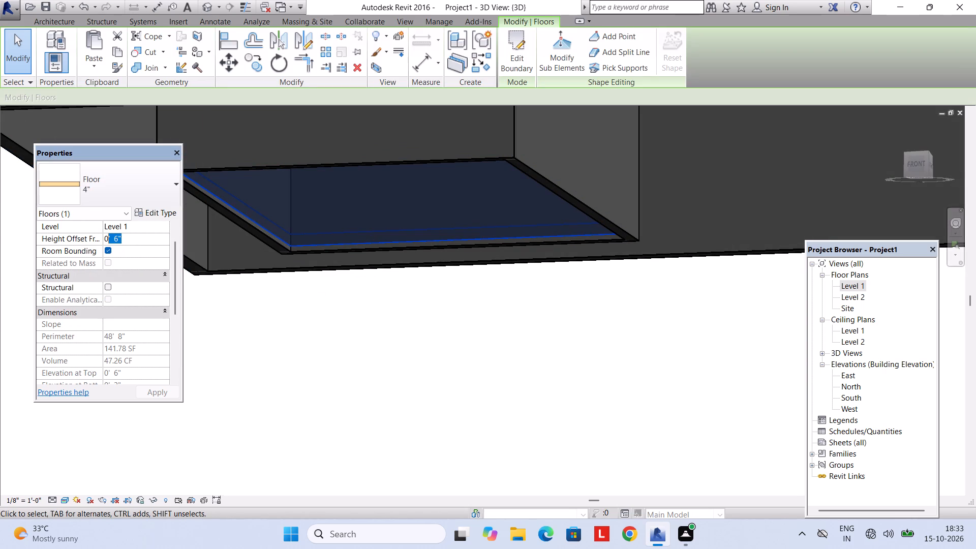
click(133, 236)
drag(130, 239, 76, 238)
key(0)
key(Return)
key(Return)
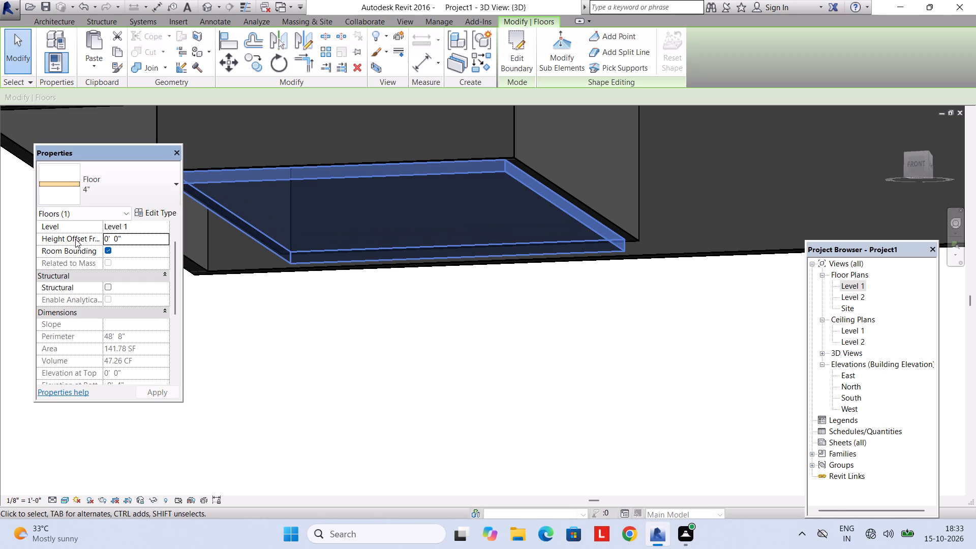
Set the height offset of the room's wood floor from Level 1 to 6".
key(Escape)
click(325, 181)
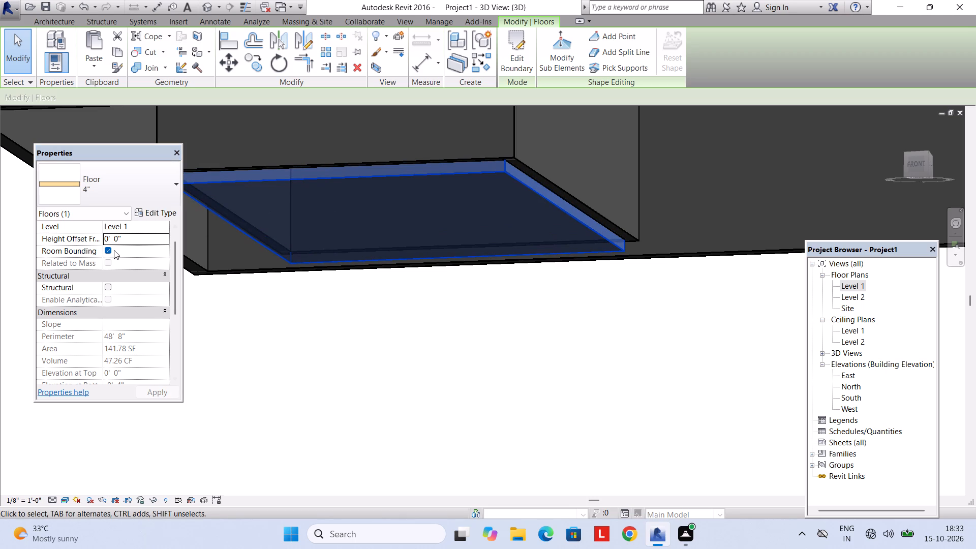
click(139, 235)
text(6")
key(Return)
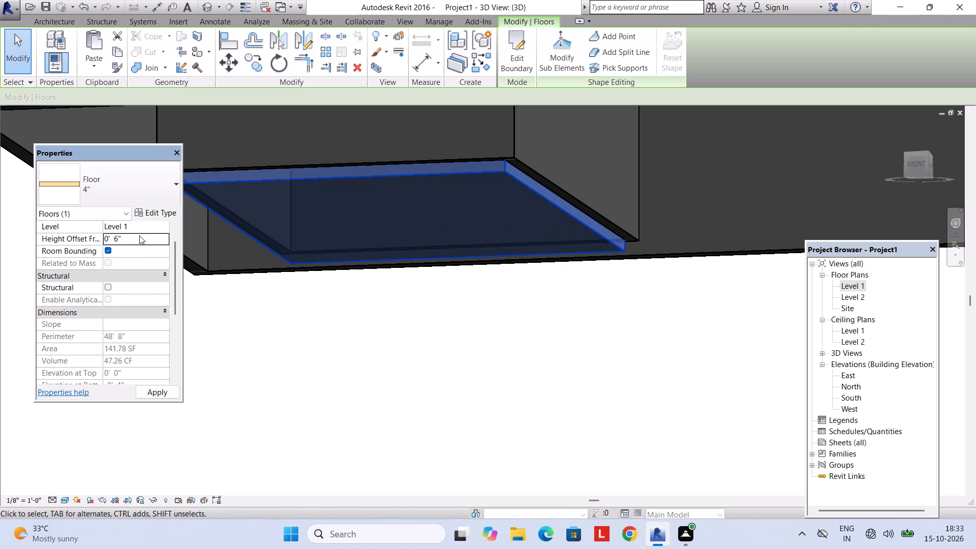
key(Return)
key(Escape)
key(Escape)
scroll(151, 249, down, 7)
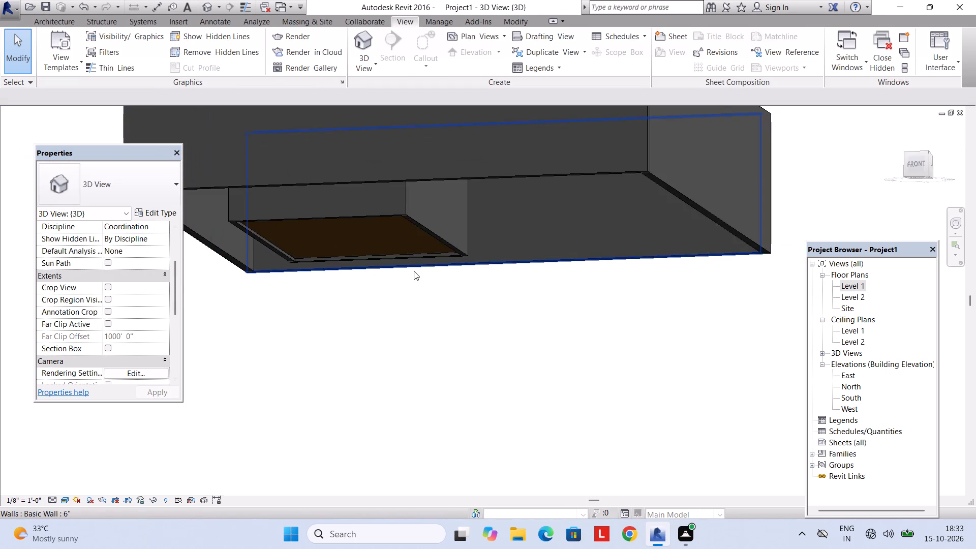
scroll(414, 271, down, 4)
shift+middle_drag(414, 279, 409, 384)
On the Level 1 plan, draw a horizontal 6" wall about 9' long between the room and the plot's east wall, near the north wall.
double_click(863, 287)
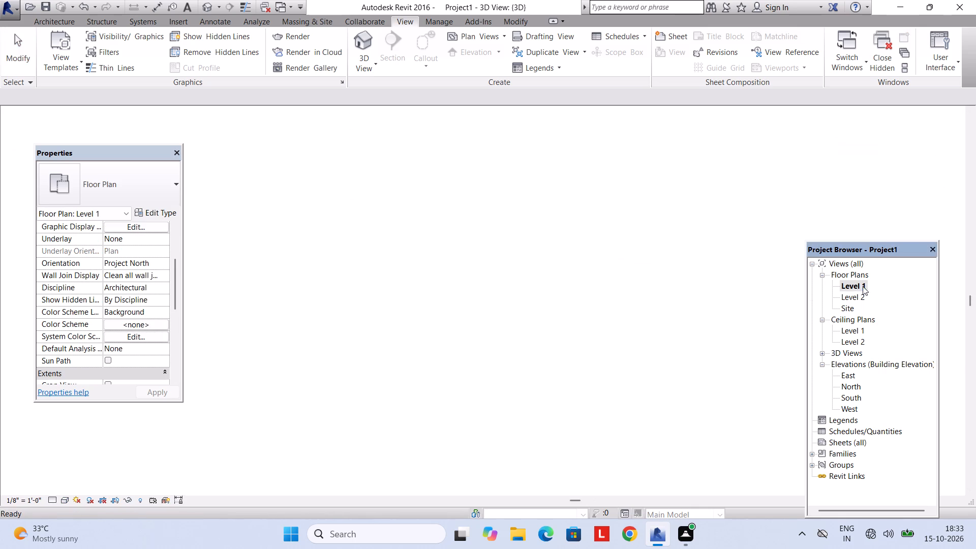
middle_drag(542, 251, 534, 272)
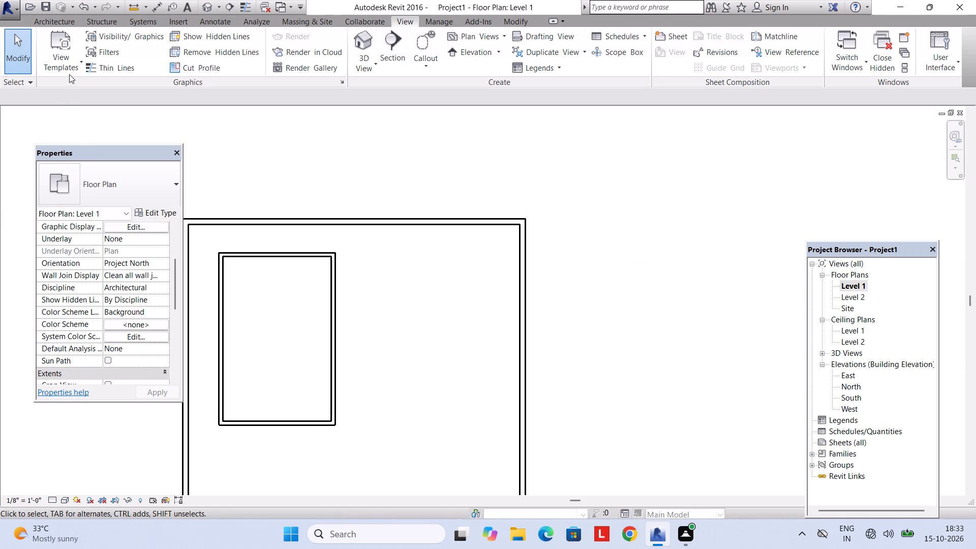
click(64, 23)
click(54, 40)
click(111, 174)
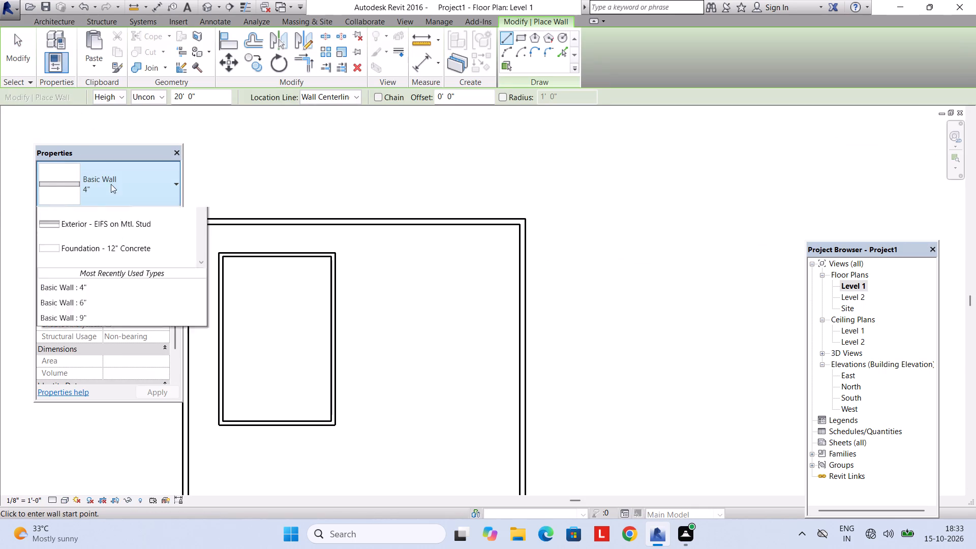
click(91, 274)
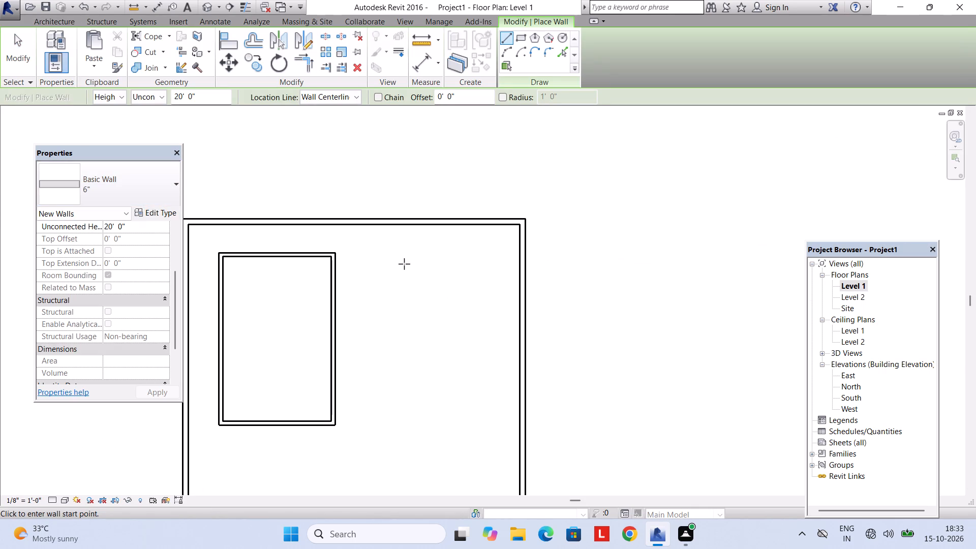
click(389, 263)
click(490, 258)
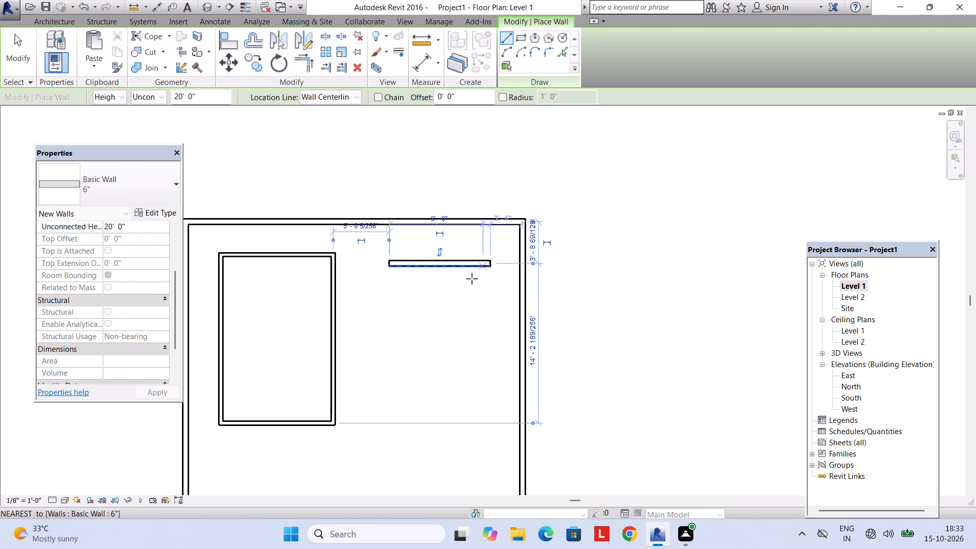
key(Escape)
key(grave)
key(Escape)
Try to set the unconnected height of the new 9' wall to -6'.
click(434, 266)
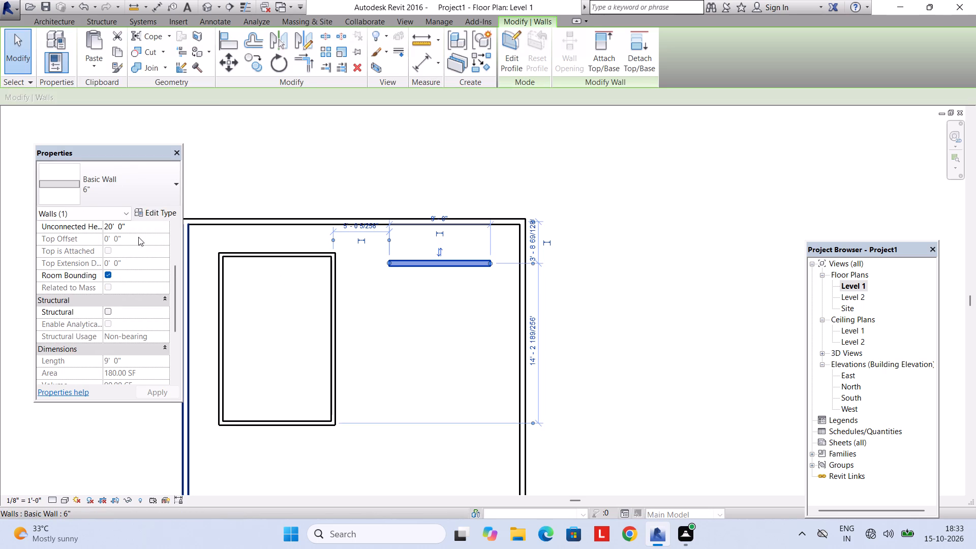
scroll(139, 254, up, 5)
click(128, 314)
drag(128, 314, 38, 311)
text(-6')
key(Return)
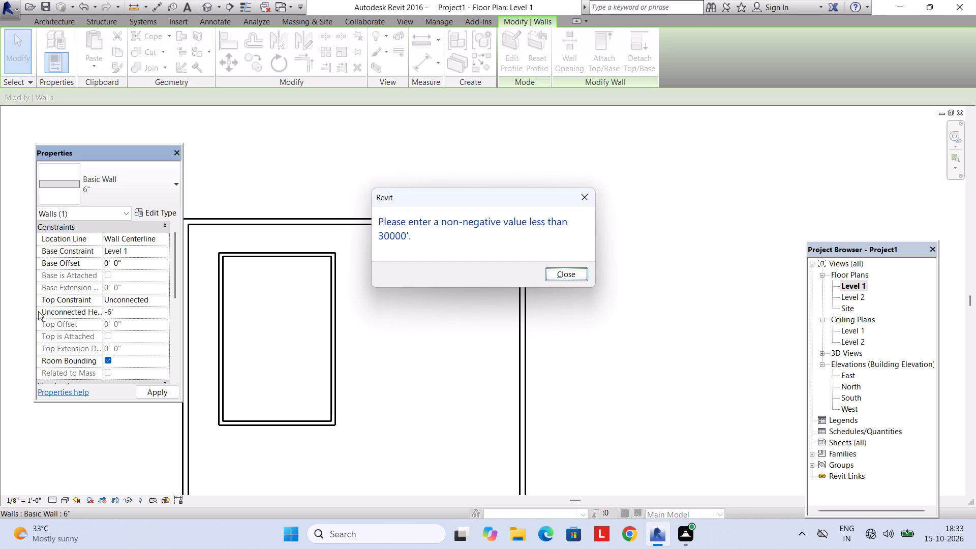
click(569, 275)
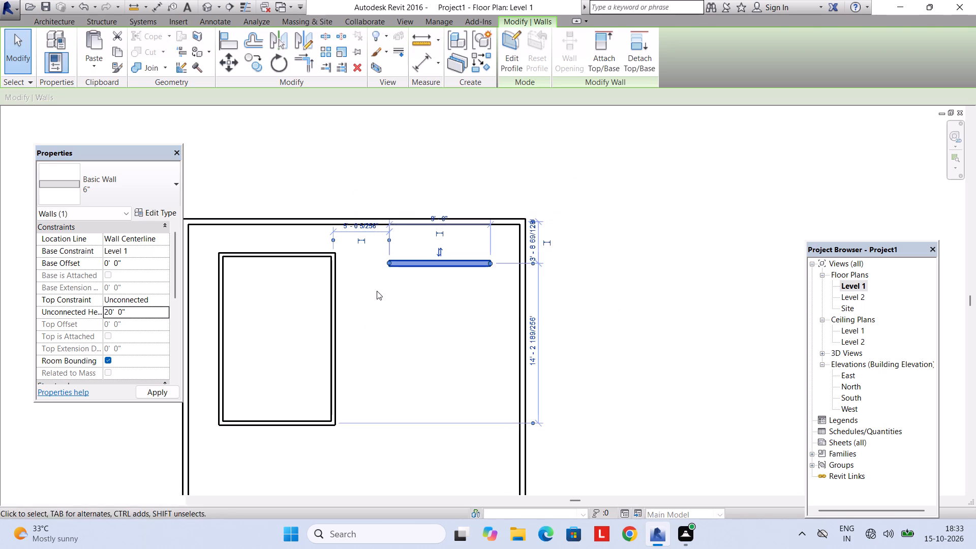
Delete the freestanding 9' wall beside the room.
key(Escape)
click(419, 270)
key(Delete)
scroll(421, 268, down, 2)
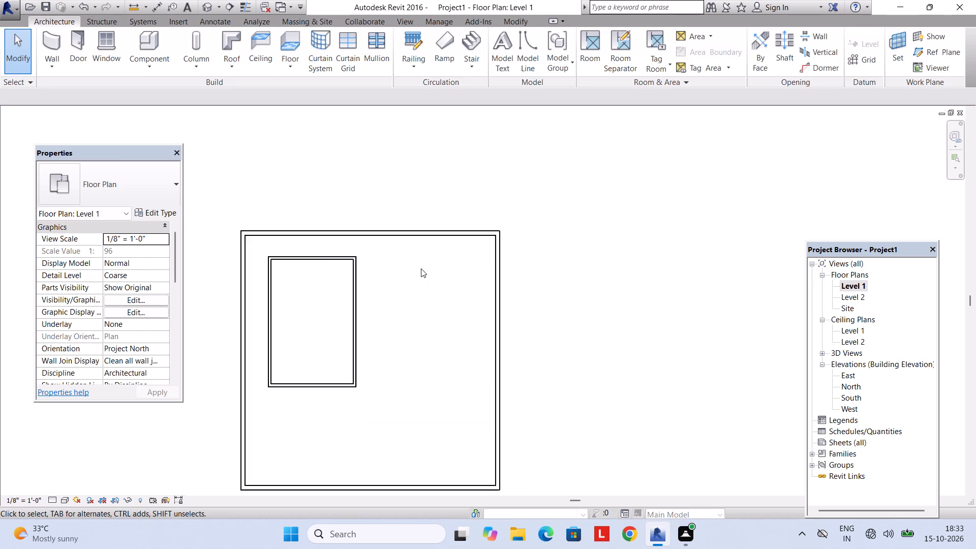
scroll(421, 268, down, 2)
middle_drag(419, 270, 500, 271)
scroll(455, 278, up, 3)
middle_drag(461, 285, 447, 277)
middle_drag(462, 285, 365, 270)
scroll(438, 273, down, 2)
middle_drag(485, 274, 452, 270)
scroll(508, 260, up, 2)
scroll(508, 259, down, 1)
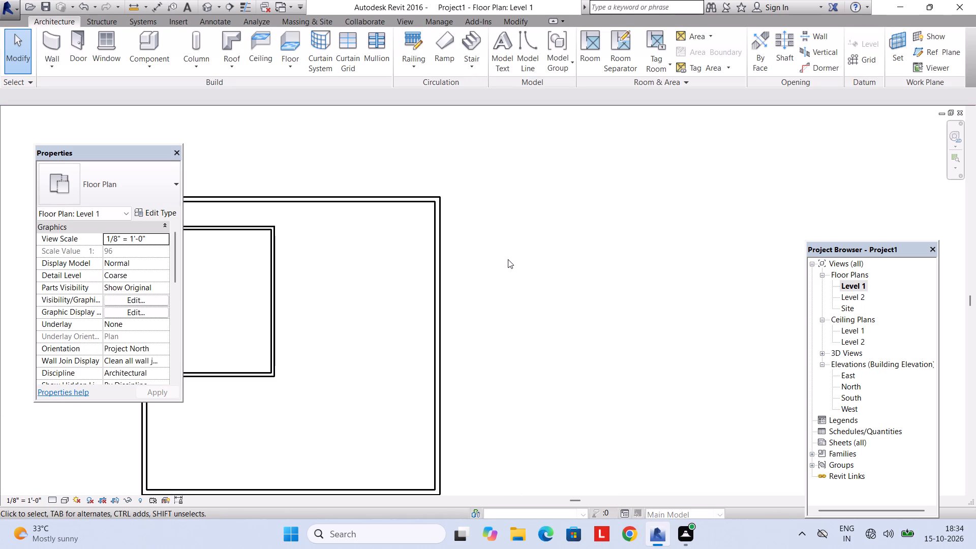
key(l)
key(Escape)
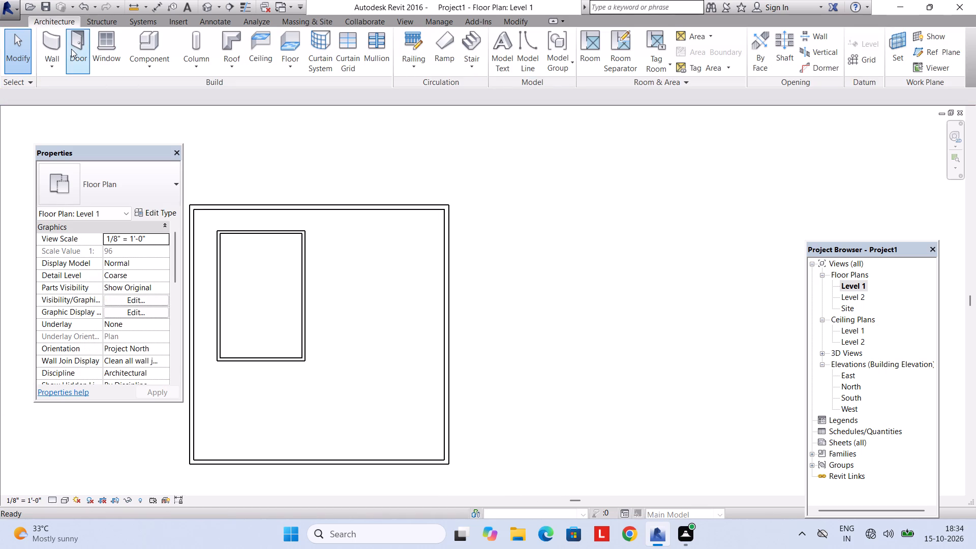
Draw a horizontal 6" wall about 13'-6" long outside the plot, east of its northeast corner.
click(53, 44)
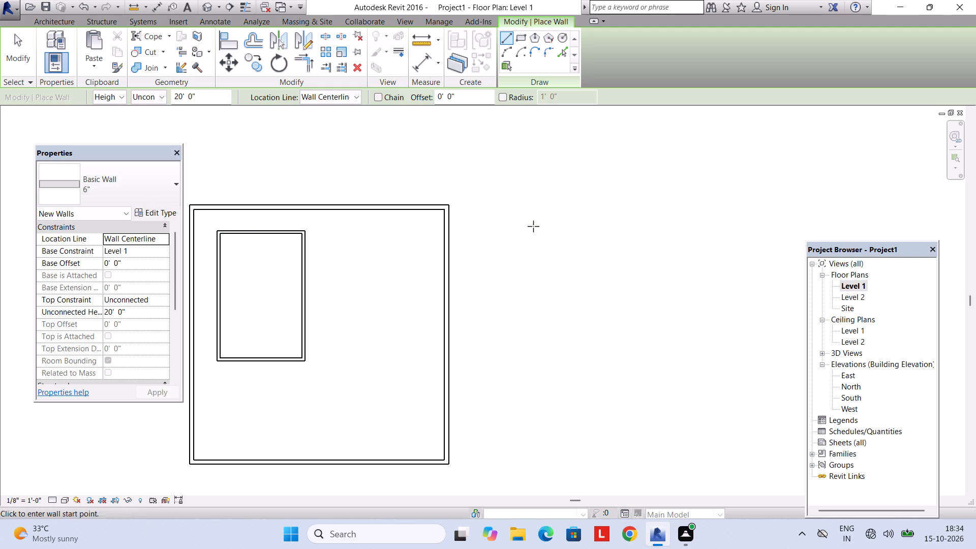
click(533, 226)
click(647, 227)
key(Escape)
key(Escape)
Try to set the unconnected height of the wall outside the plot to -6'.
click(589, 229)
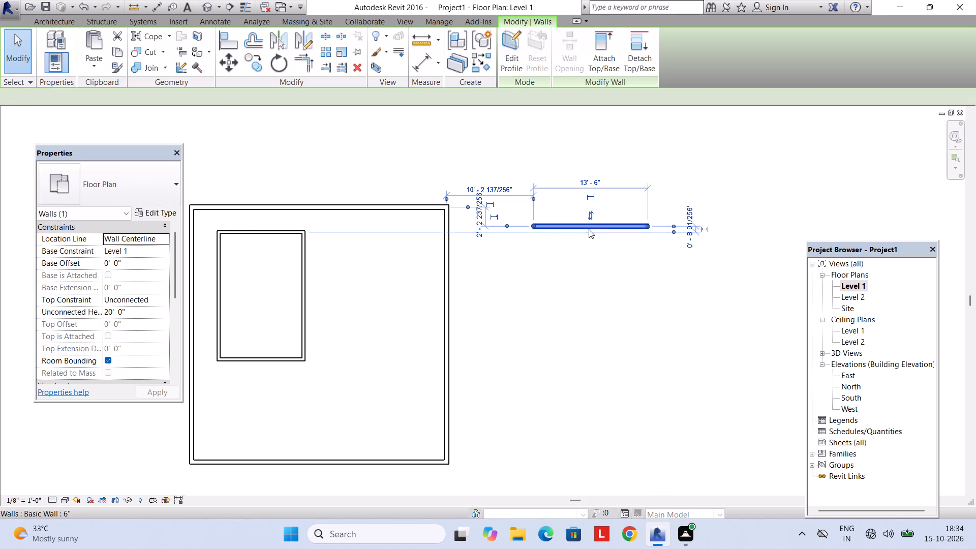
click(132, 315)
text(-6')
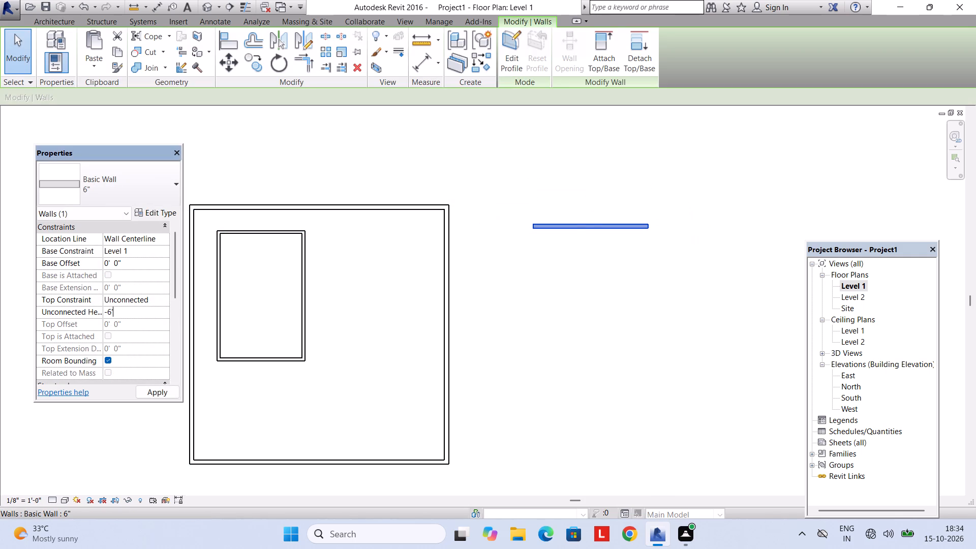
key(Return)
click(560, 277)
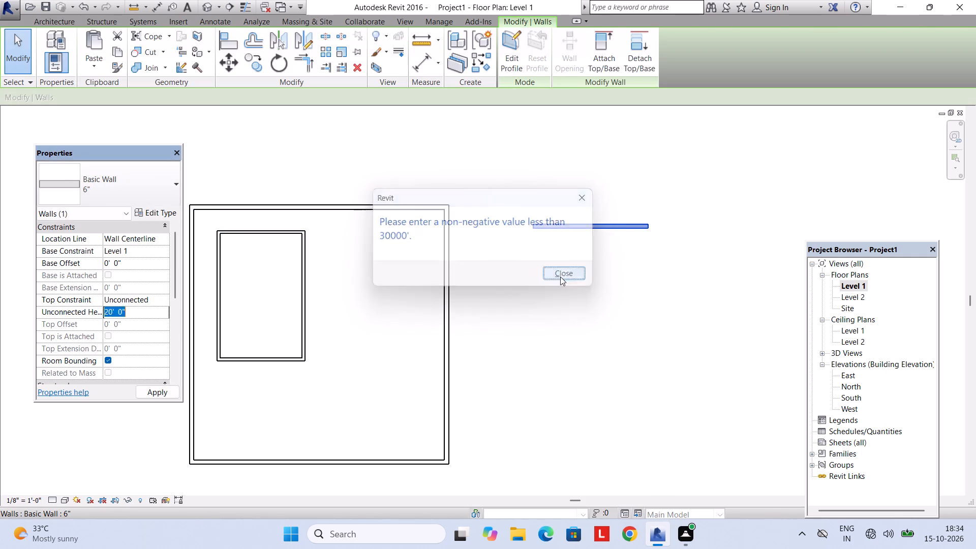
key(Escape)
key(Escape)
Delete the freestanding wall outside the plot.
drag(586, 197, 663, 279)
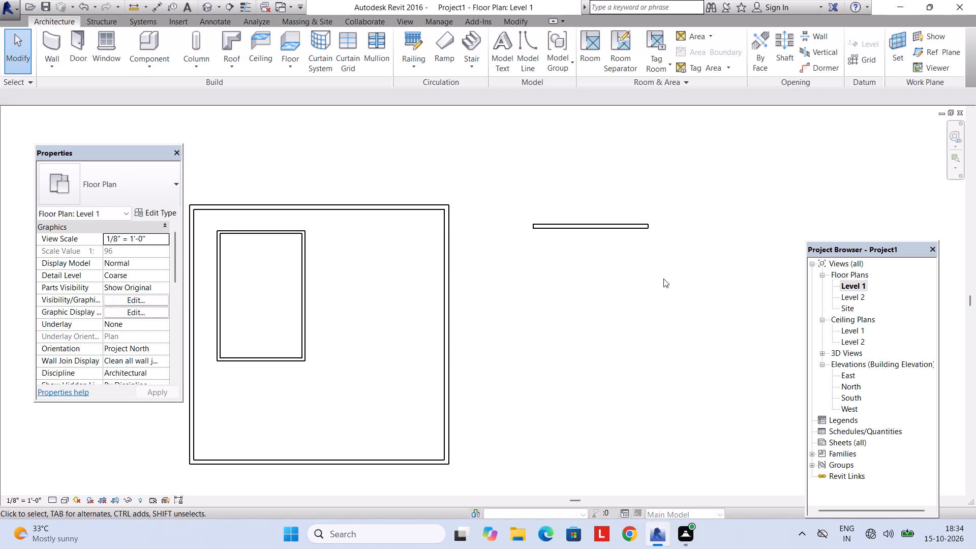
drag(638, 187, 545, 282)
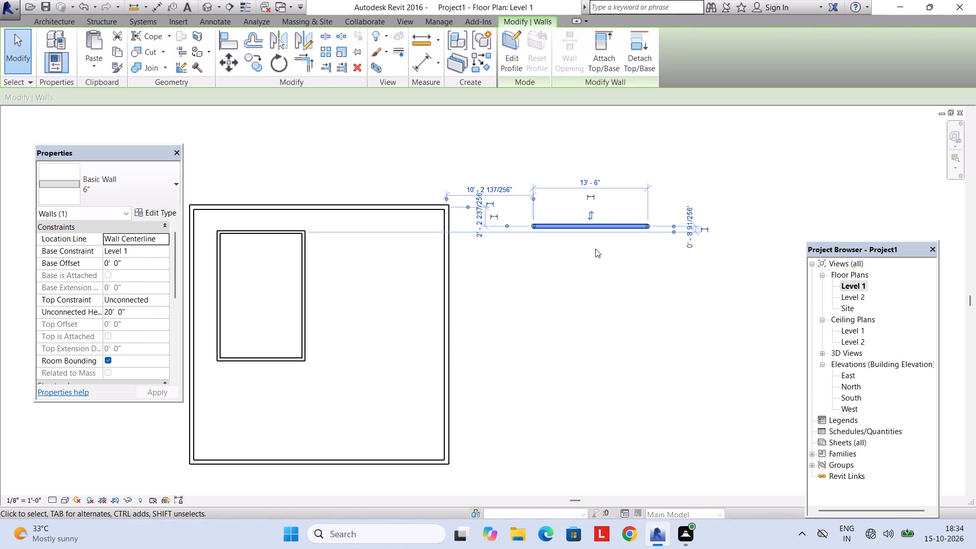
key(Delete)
Delete the inner room, including its four walls and wood floor, from the plot.
middle_drag(248, 276, 277, 275)
drag(237, 223, 342, 364)
key(Delete)
scroll(364, 316, down, 2)
Examine the plot's remaining perimeter walls in the 3D view, looking from above.
click(857, 285)
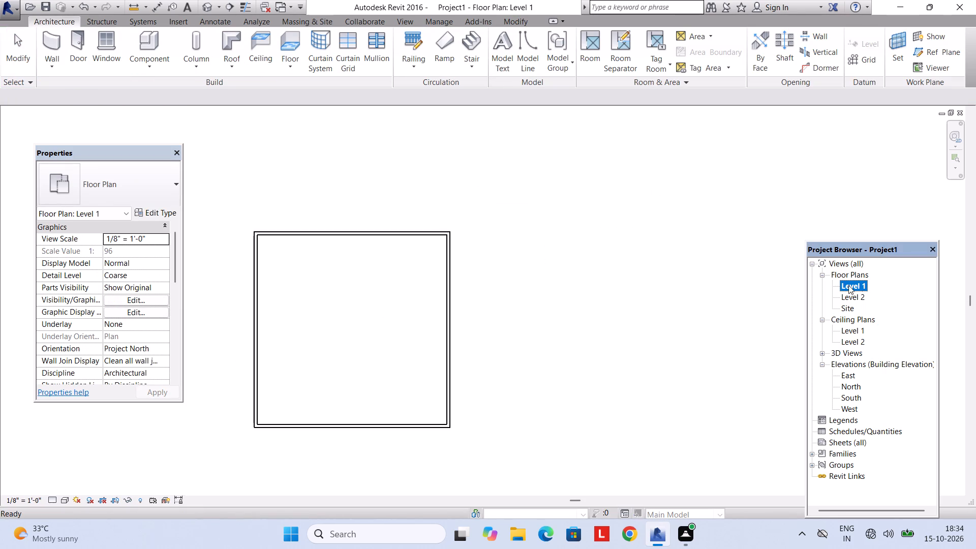
click(395, 24)
click(404, 26)
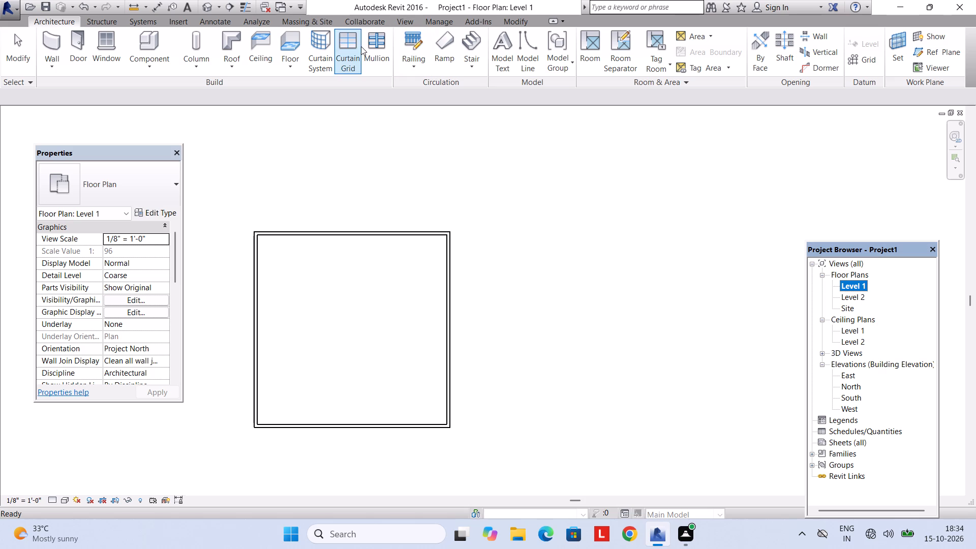
click(402, 22)
click(396, 24)
double_click(406, 21)
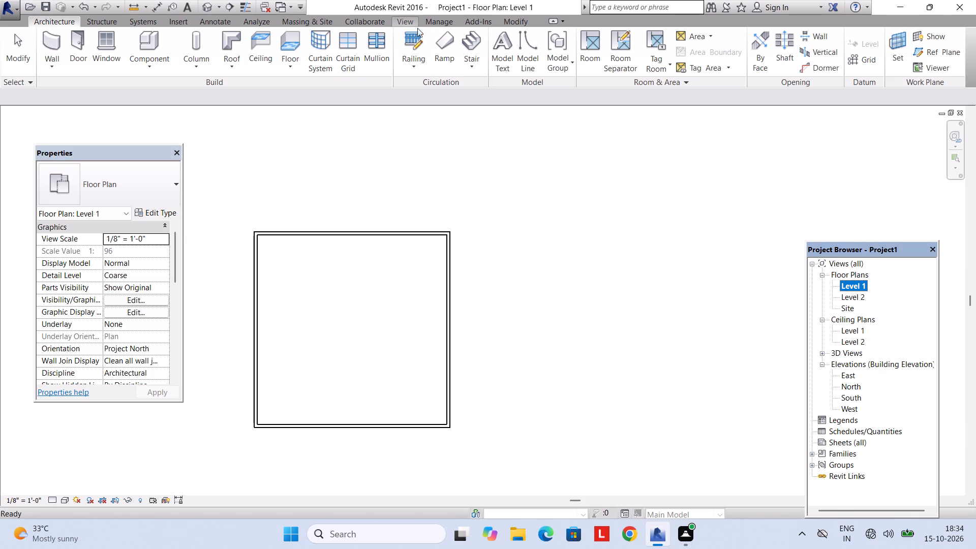
key(Escape)
key(Escape)
click(872, 287)
double_click(863, 286)
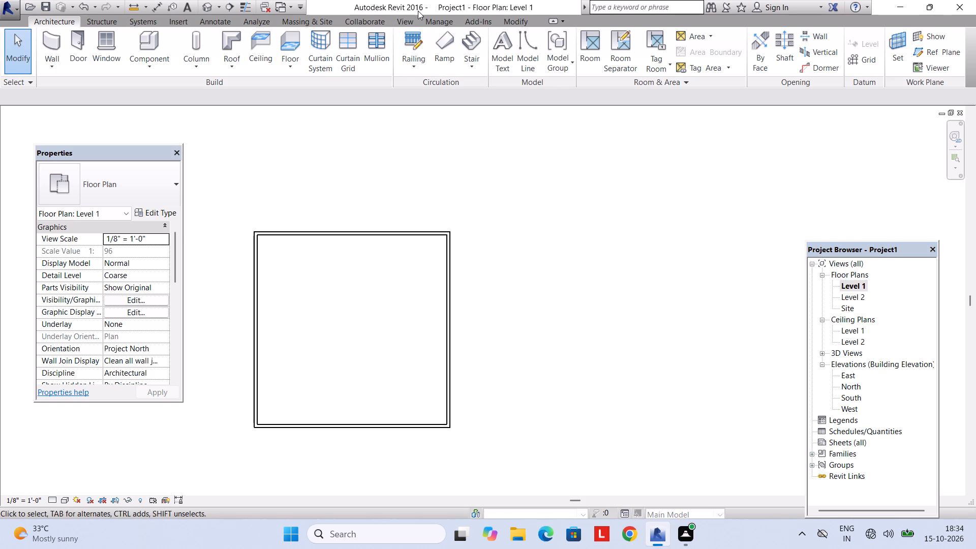
click(408, 16)
click(372, 41)
scroll(408, 204, down, 2)
scroll(409, 205, up, 1)
shift+middle_drag(414, 218, 420, 346)
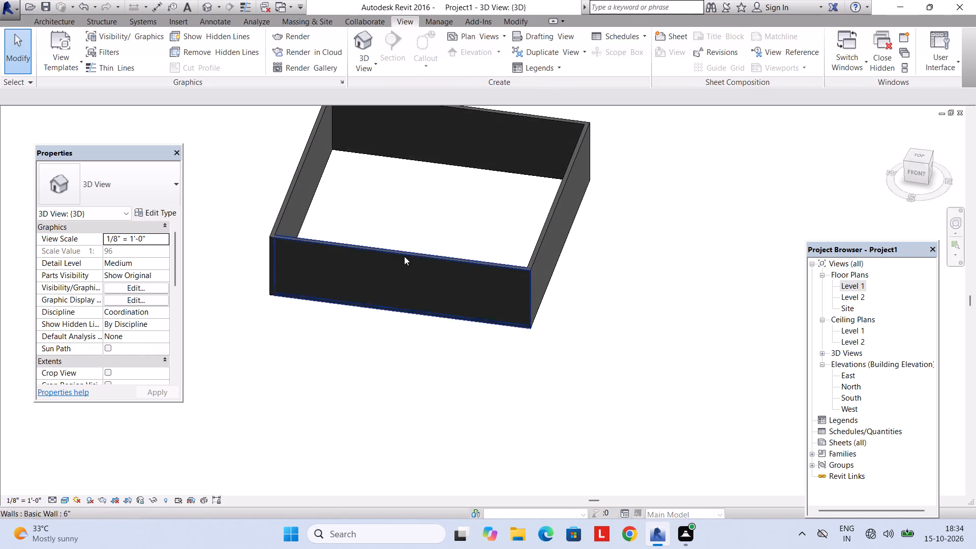
shift+middle_drag(404, 257, 420, 336)
scroll(431, 286, down, 2)
On the Level 1 plan, draw a horizontal 4" wall about 10' long inside the plot near its northeast corner.
double_click(860, 287)
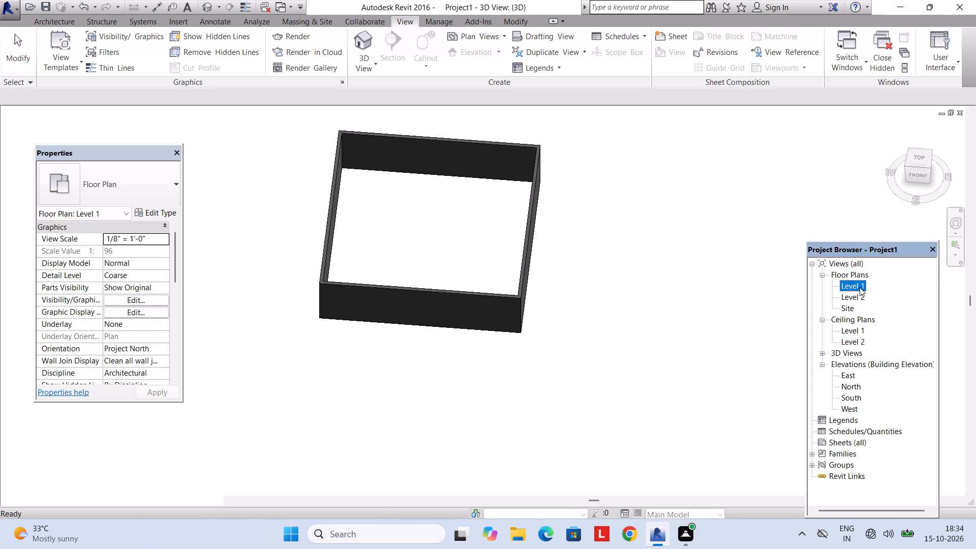
middle_drag(467, 291, 528, 239)
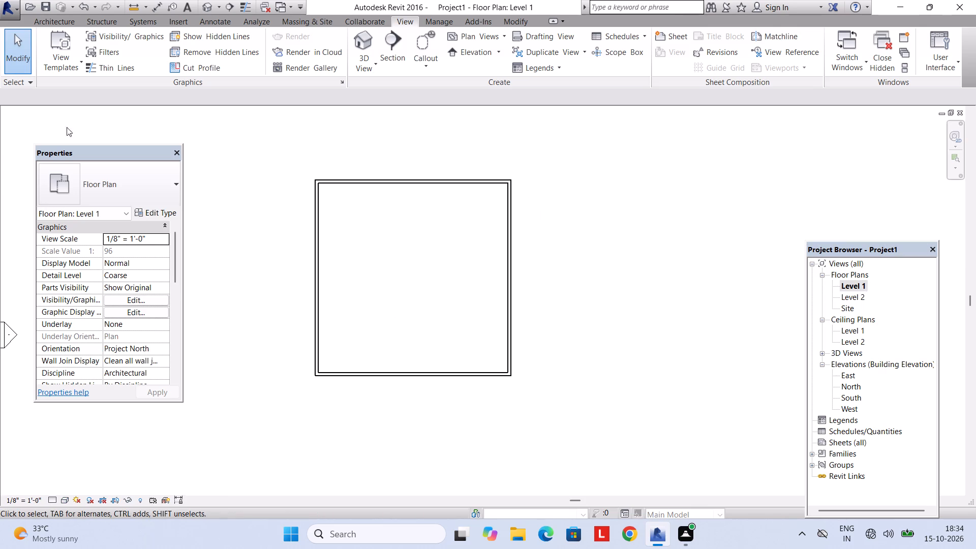
double_click(52, 15)
click(55, 37)
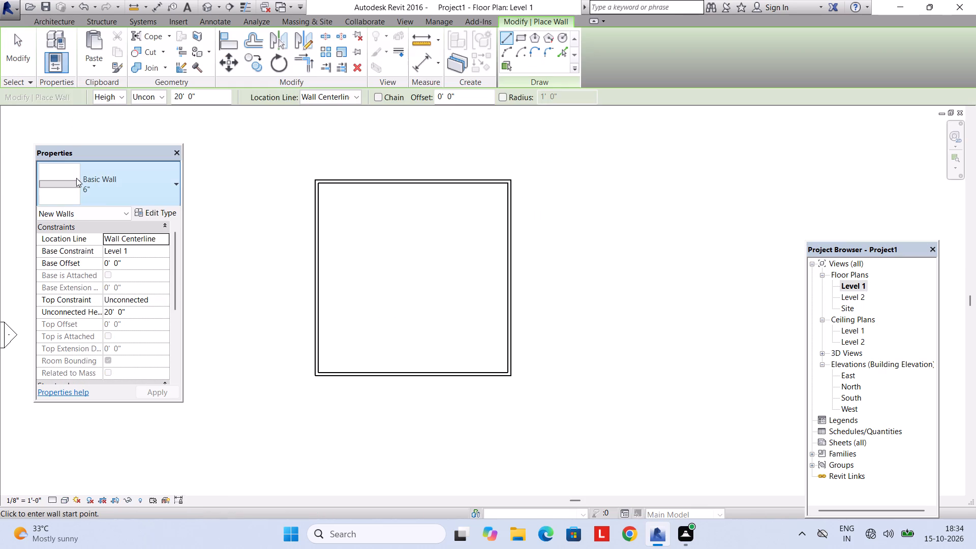
click(100, 195)
click(83, 252)
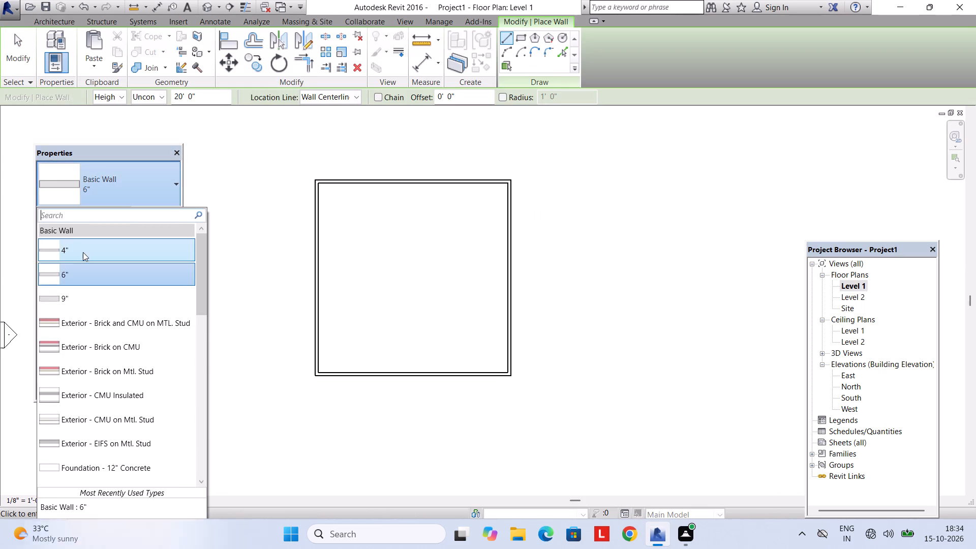
click(423, 208)
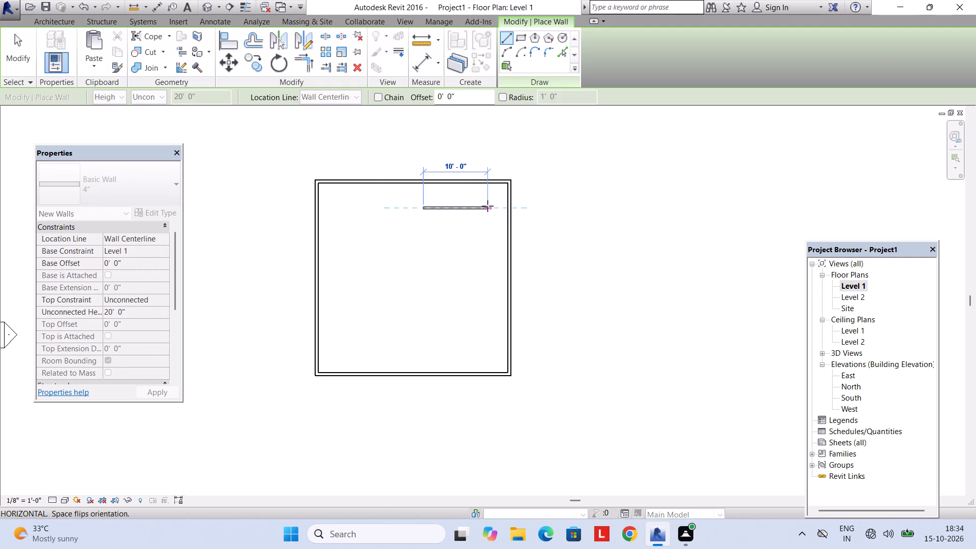
click(487, 206)
key(Escape)
key(Escape)
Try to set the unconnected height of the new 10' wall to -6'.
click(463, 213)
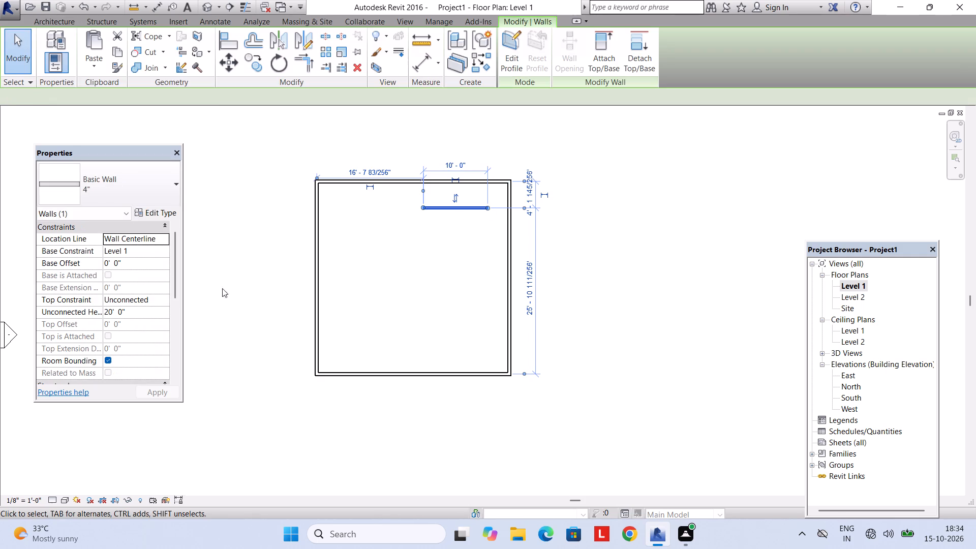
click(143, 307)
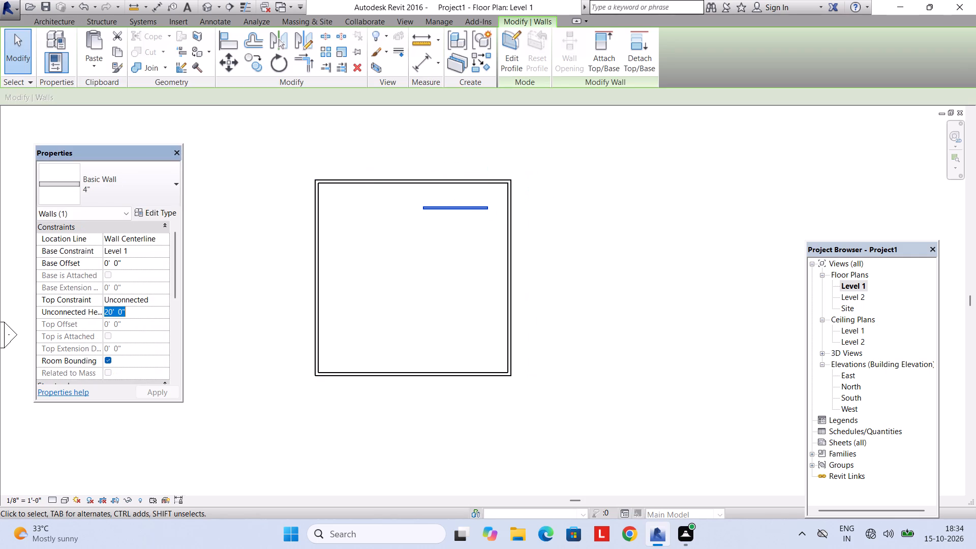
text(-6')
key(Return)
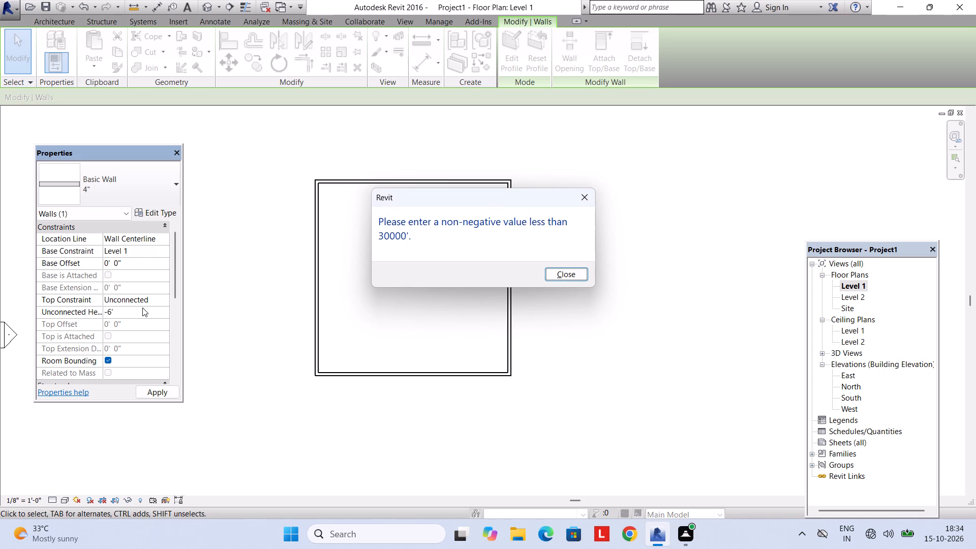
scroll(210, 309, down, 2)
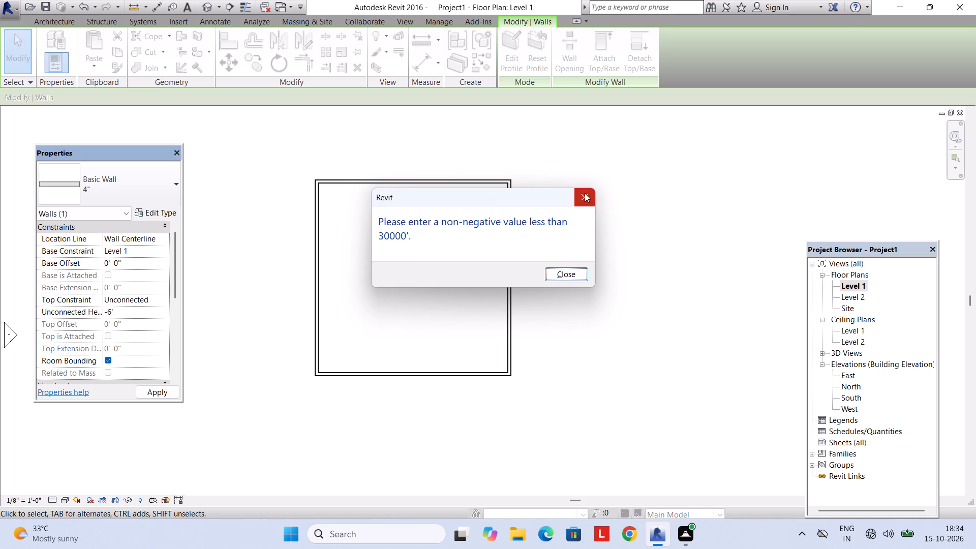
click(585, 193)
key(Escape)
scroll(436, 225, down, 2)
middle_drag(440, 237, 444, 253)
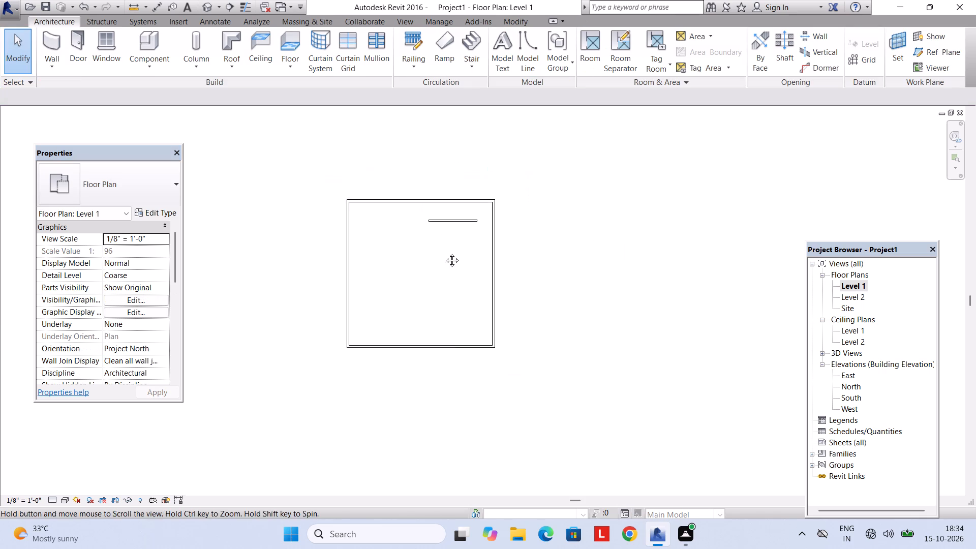
Delete all walls from the Level 1 plan, including the four perimeter walls and the short inner wall.
middle_drag(444, 253, 446, 261)
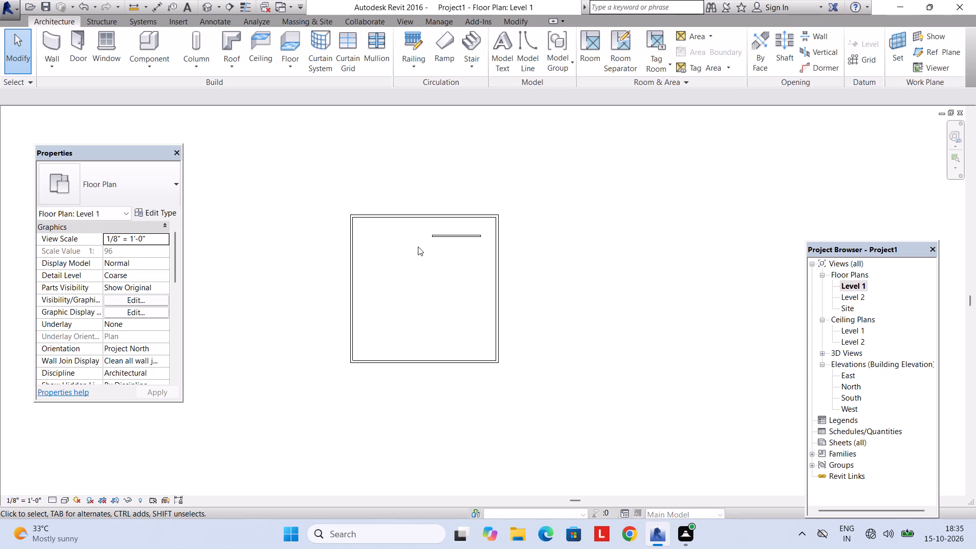
drag(455, 181, 448, 411)
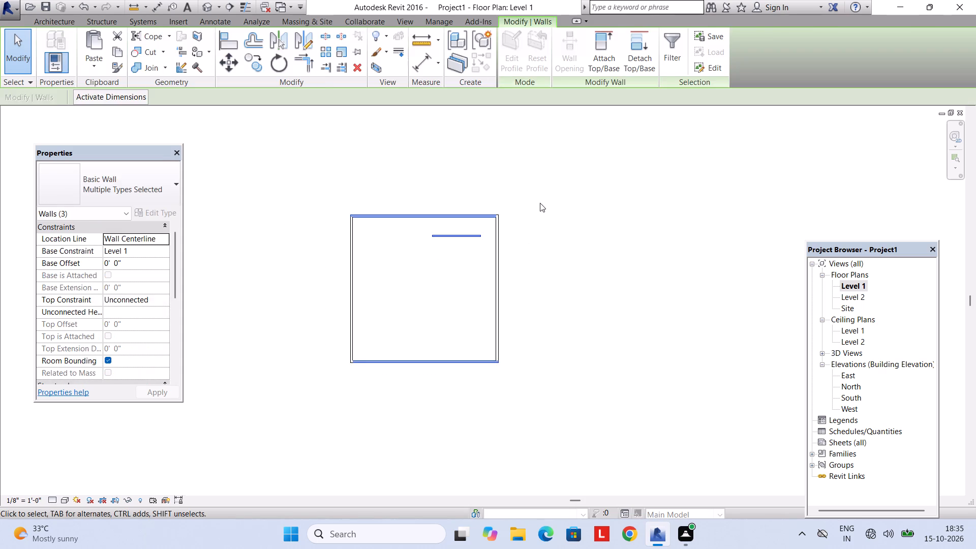
drag(535, 199, 209, 426)
key(Delete)
On the Level 1 plan, draw a horizontal 4" wall about 32' long with its location line at Finish Face: Exterior.
scroll(234, 395, down, 4)
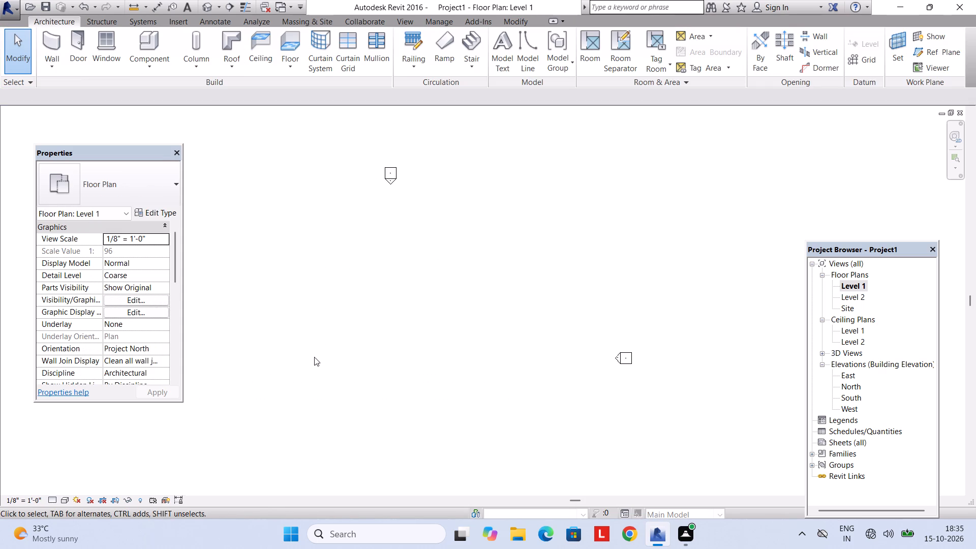
middle_drag(314, 357, 451, 410)
scroll(455, 350, down, 3)
middle_drag(457, 356, 437, 320)
scroll(437, 320, up, 3)
click(55, 41)
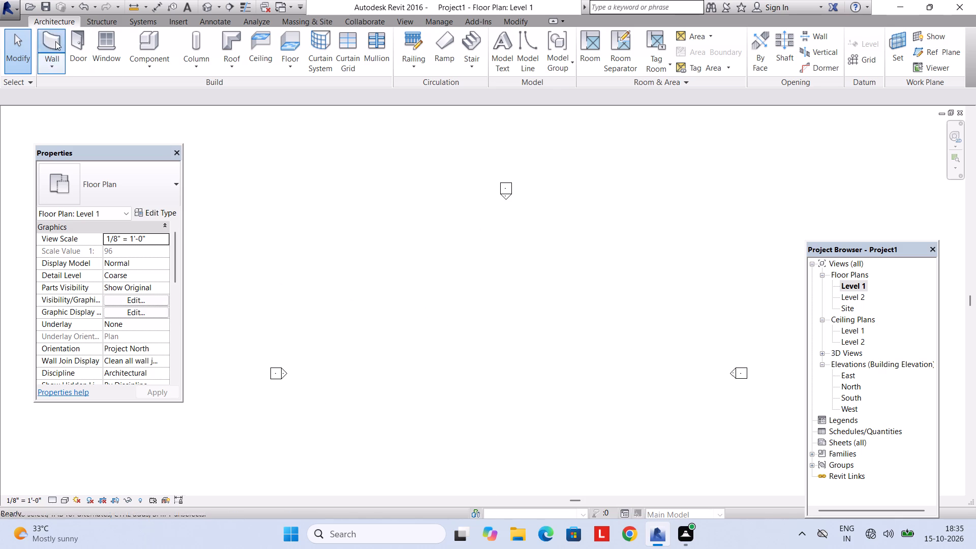
middle_drag(271, 252, 237, 217)
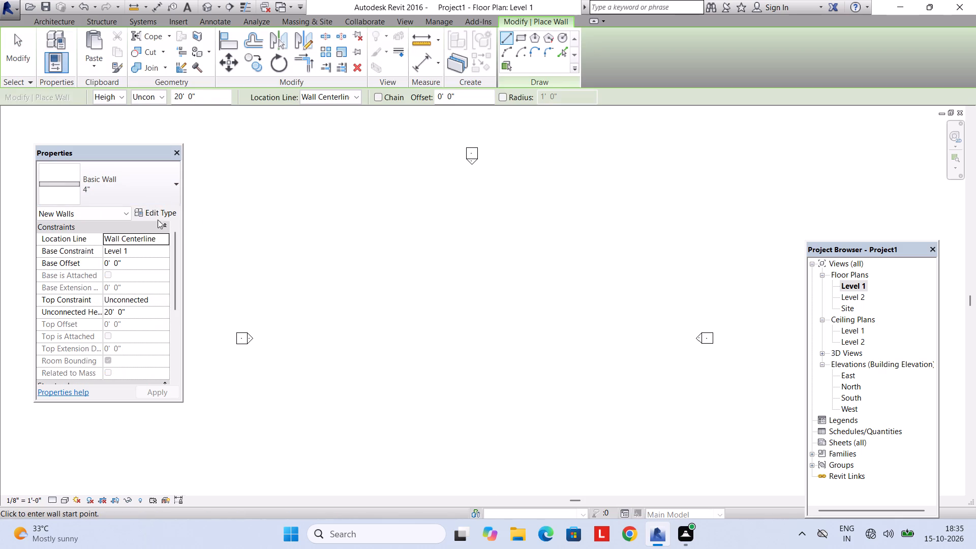
click(360, 104)
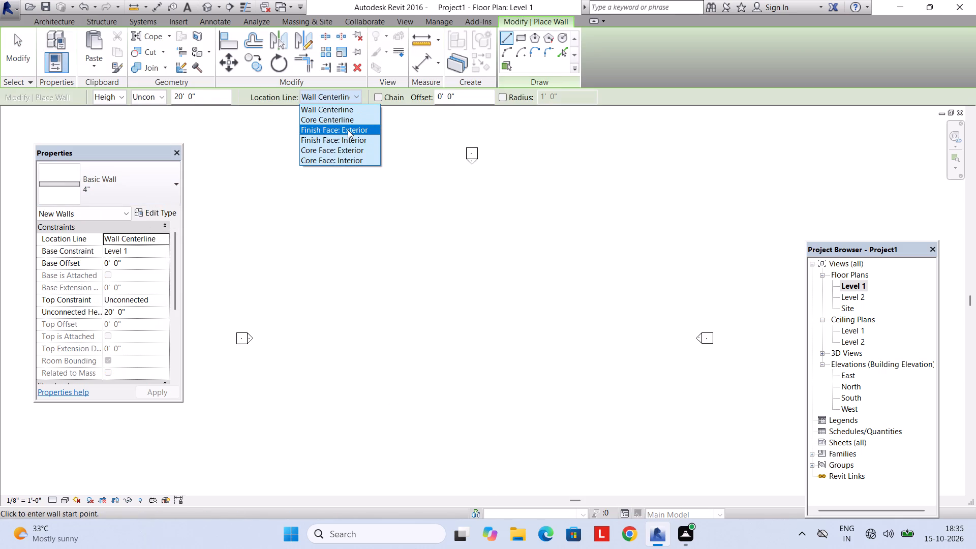
click(348, 130)
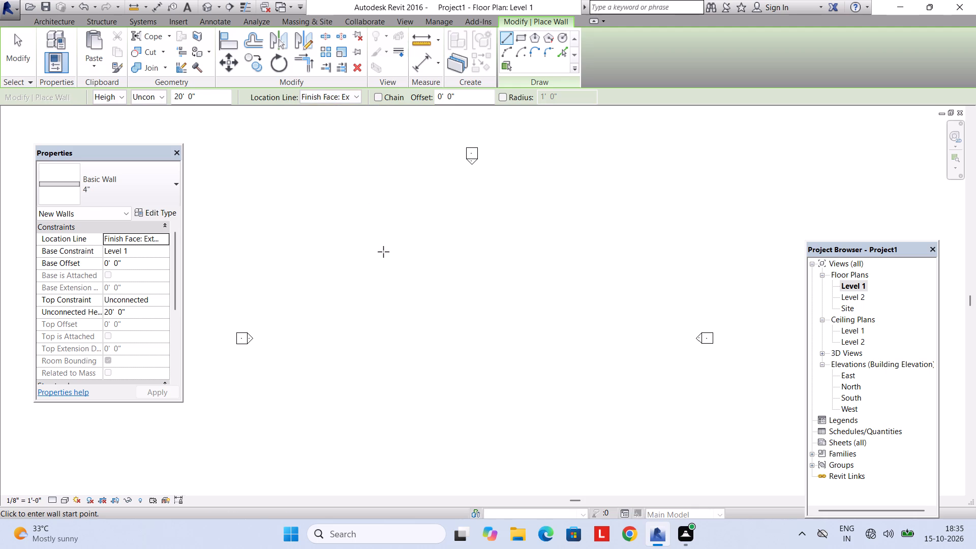
middle_drag(383, 252, 340, 234)
click(361, 231)
click(449, 234)
key(Escape)
key(Escape)
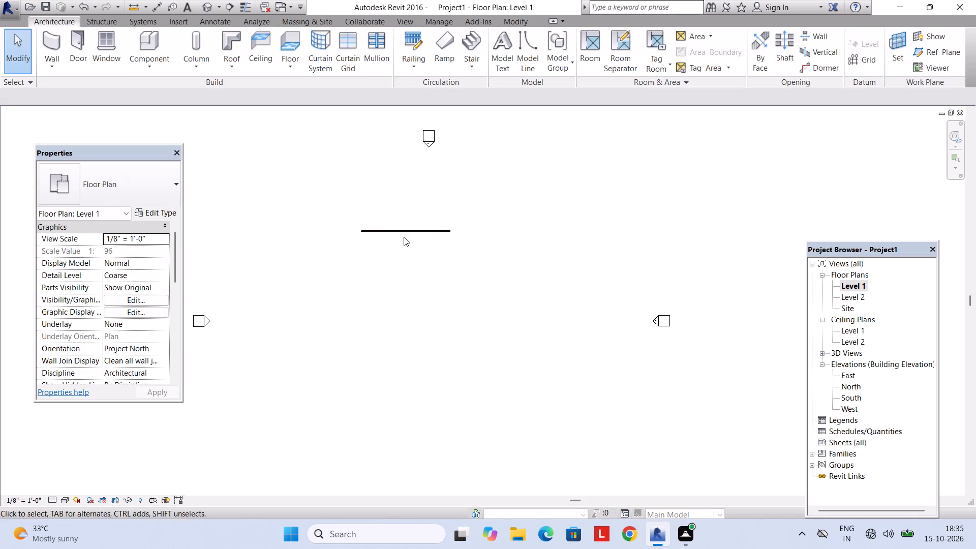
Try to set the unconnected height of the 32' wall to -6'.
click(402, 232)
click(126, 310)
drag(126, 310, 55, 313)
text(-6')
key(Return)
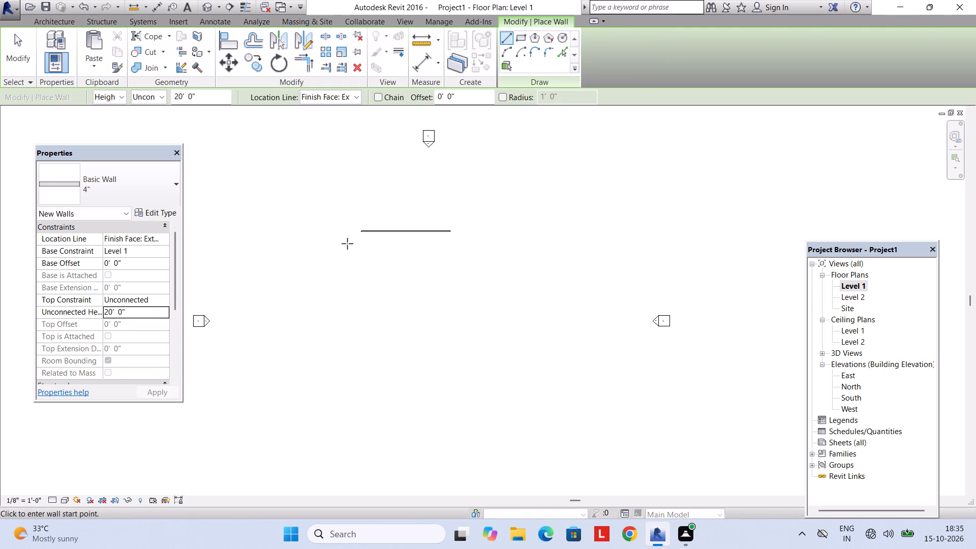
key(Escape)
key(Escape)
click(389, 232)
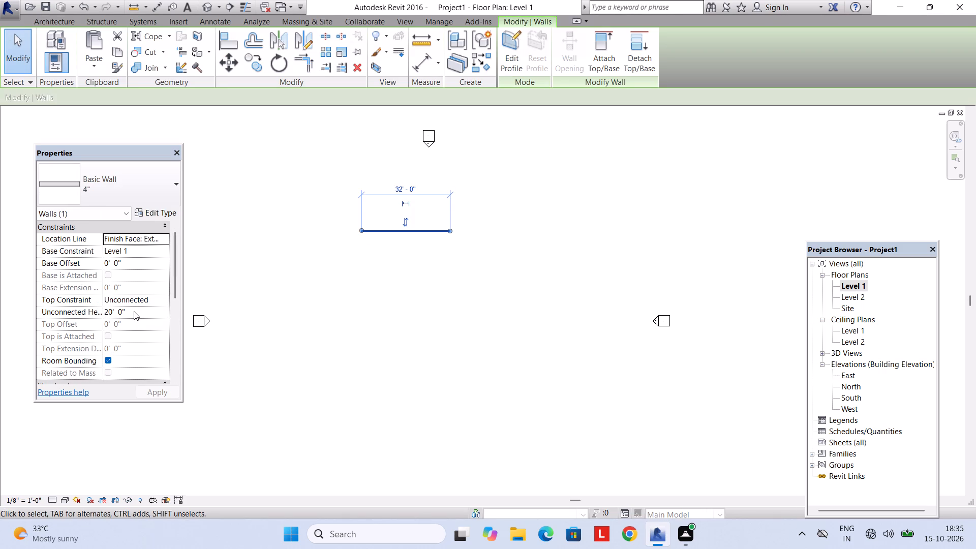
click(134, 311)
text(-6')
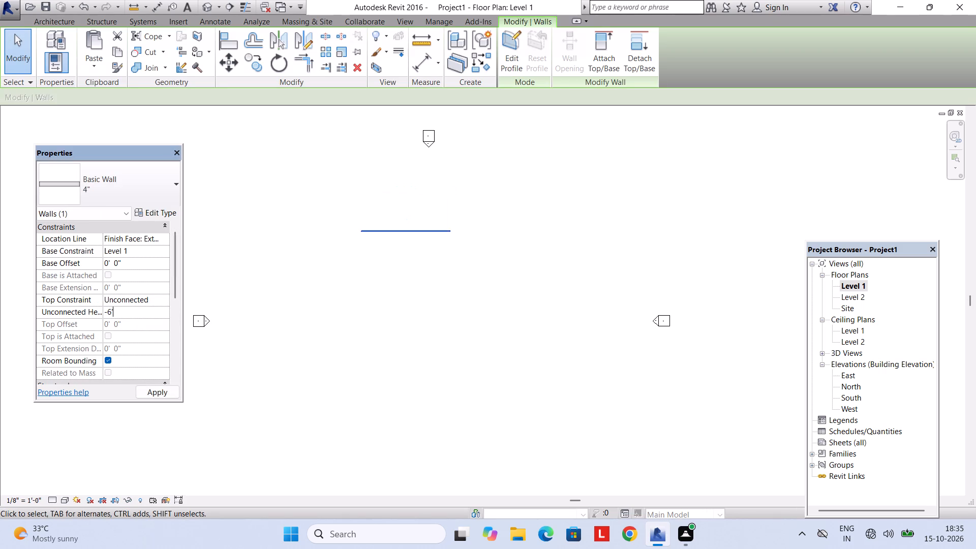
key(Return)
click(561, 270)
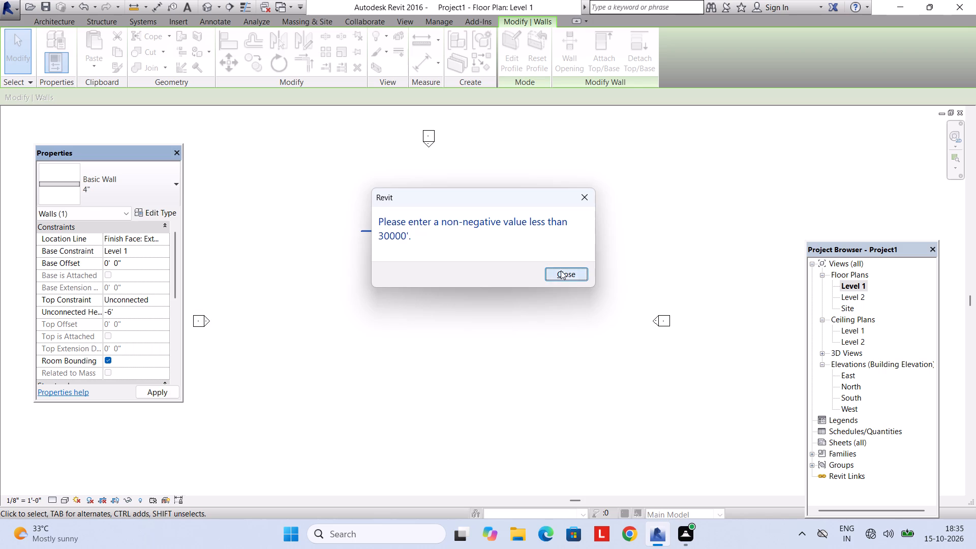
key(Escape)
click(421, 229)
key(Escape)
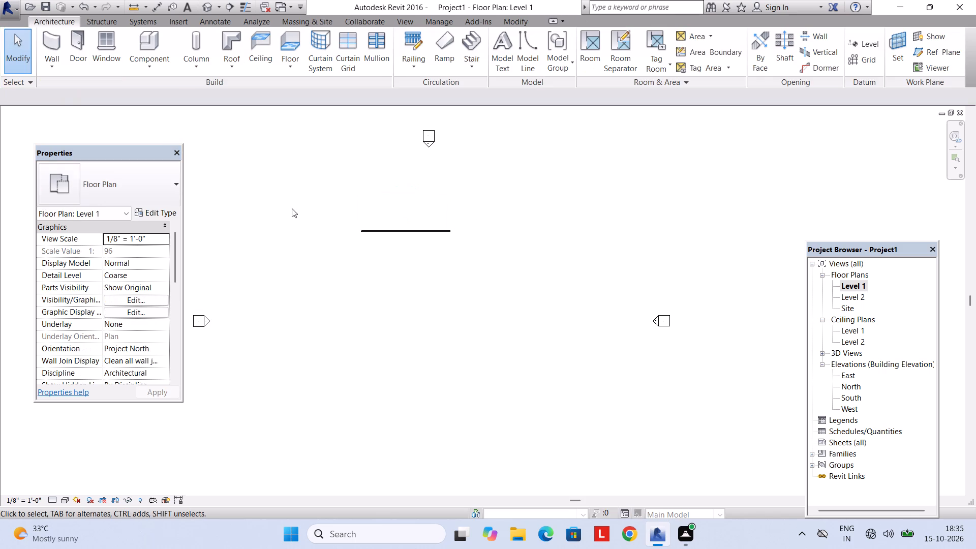
Delete the 32' wall from the Level 1 plan.
scroll(311, 212, down, 1)
middle_drag(311, 212, 316, 242)
click(421, 262)
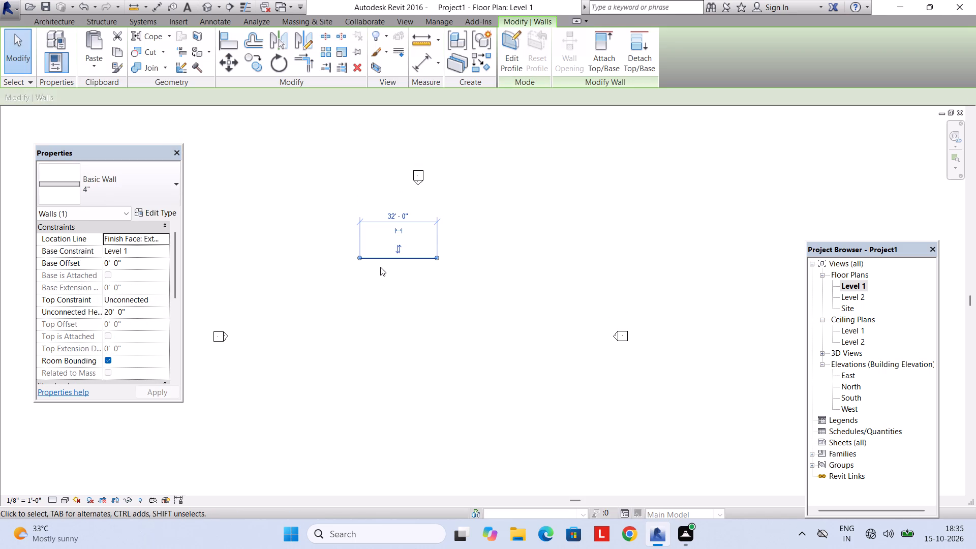
key(Delete)
Draw a horizontal 4" wall about 28' long on the Level 1 plan, between the elevation markers.
click(58, 43)
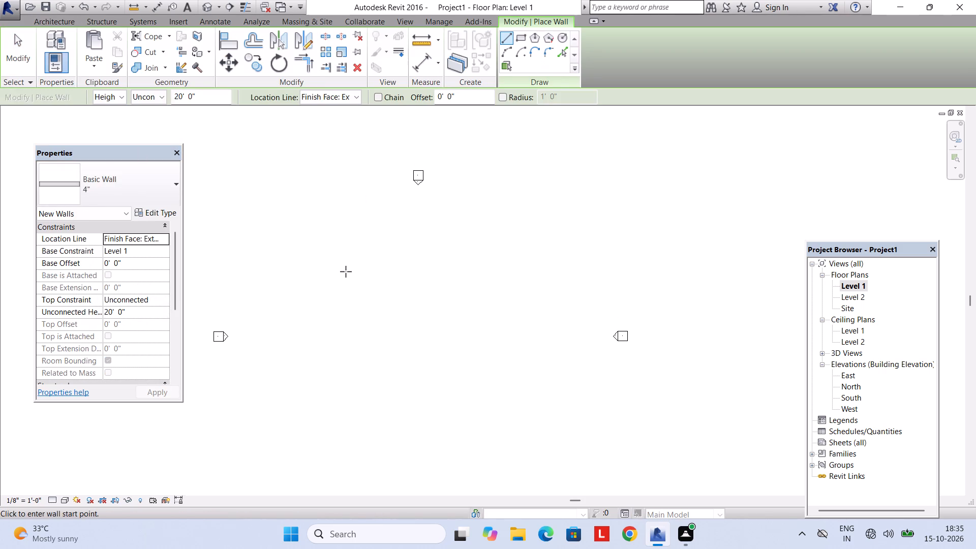
click(347, 270)
click(413, 271)
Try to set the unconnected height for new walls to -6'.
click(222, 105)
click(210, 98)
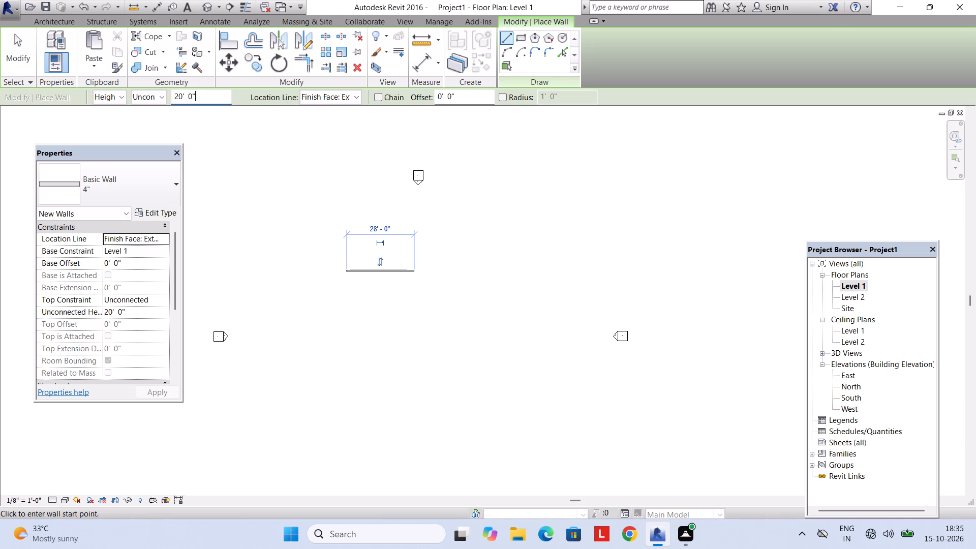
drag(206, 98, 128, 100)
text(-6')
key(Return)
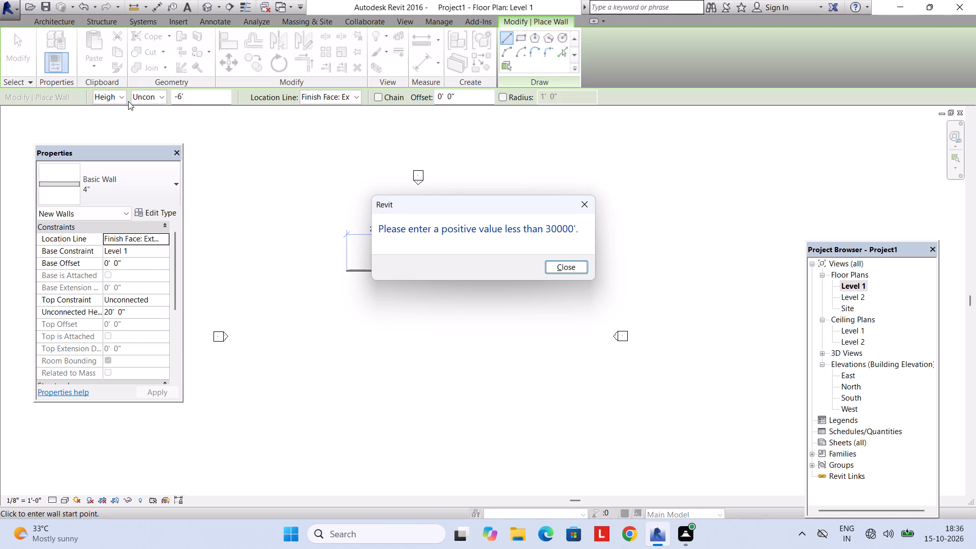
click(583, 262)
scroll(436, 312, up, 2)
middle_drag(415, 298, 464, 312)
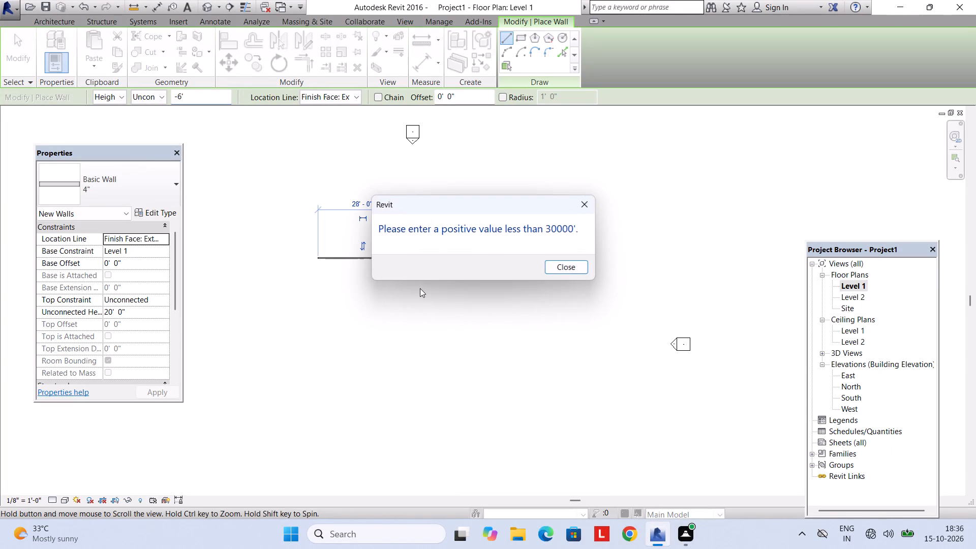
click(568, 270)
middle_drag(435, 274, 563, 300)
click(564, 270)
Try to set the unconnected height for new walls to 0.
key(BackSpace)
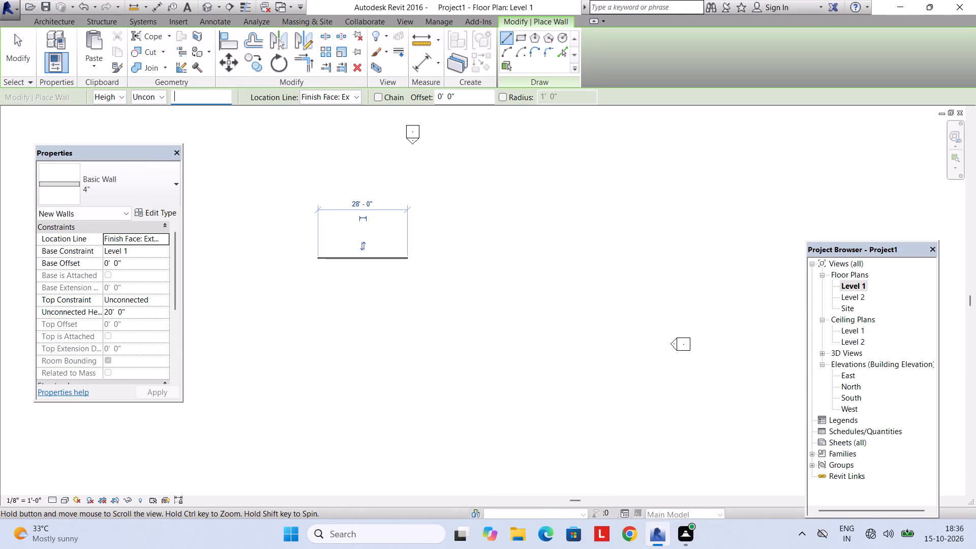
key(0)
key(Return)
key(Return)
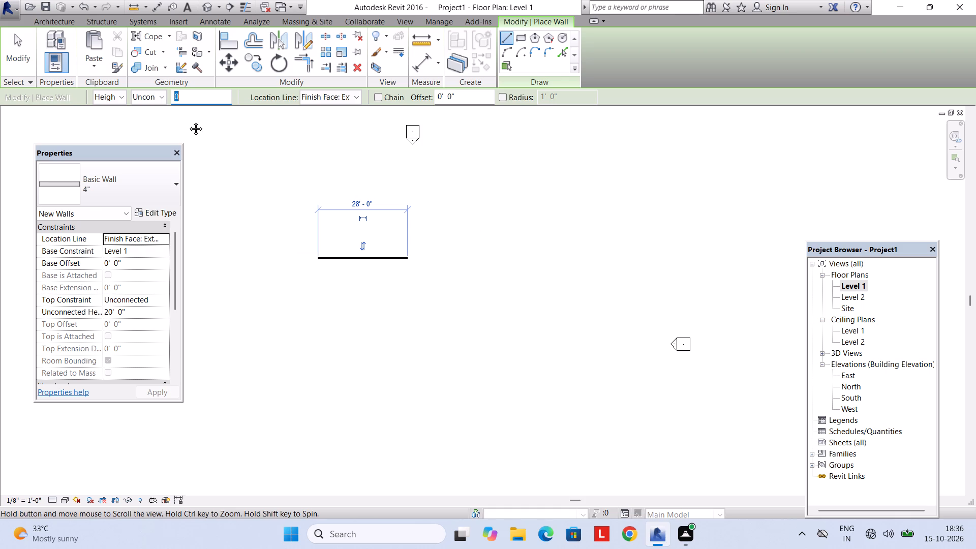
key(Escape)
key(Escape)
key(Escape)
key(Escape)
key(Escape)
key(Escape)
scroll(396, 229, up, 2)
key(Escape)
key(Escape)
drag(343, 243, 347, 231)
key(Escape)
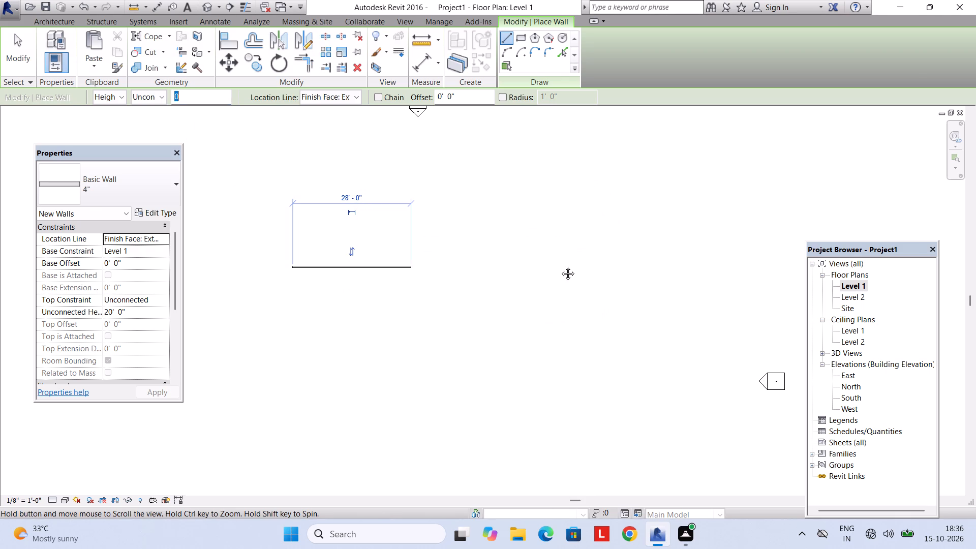
Set the unconnected height for new 4" walls to 10'.
click(209, 93)
key(BackSpace)
text(10')
key(Return)
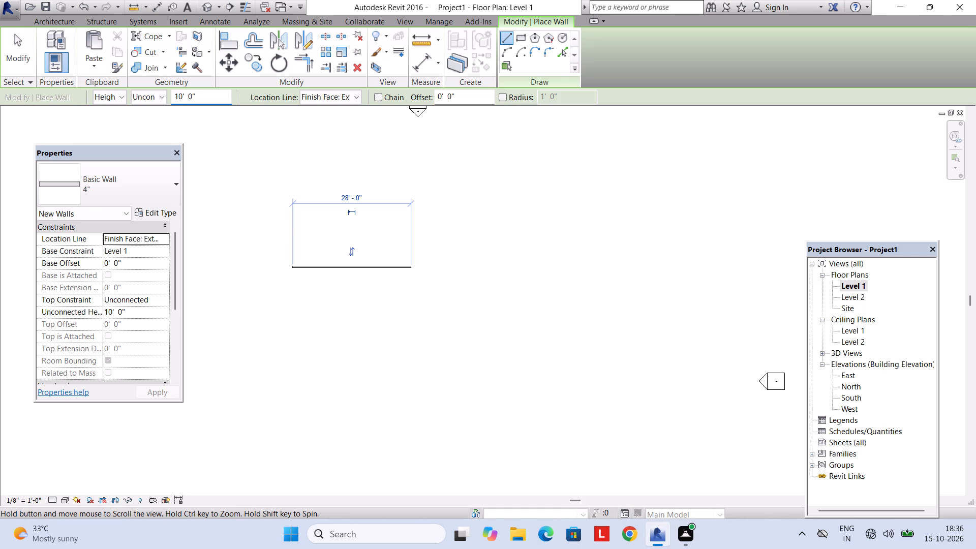
key(Escape)
key(Escape)
scroll(292, 220, up, 3)
key(Escape)
key(Escape)
key(Escape)
key(Escape)
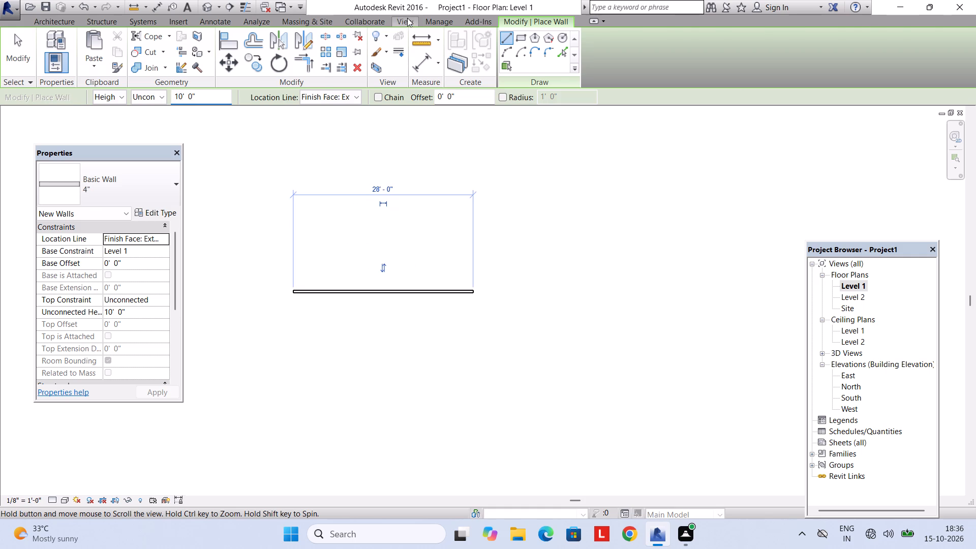
Examine the 28' wall in the default 3D view, orbiting towards its front face.
click(407, 18)
click(371, 39)
scroll(420, 153, down, 2)
middle_drag(434, 172, 430, 289)
middle_drag(459, 164, 438, 290)
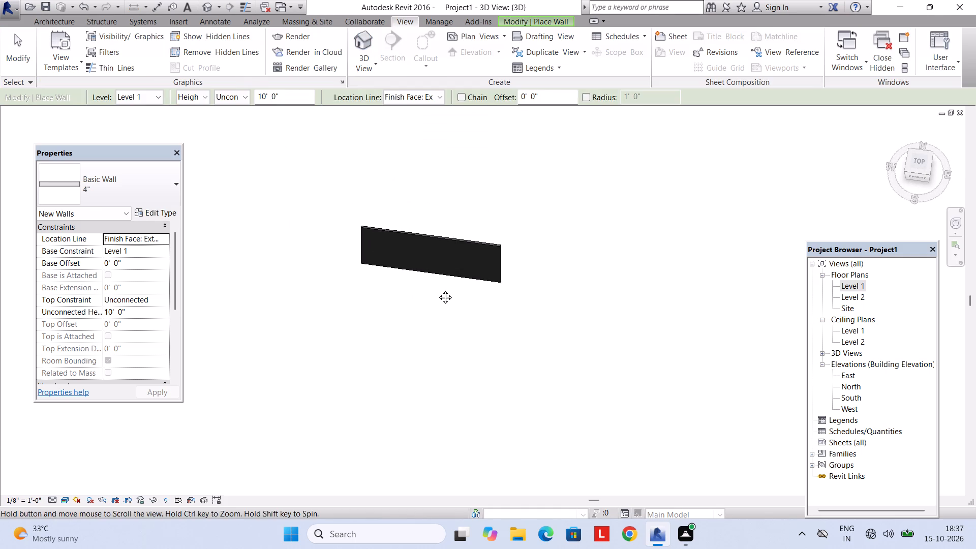
middle_drag(438, 290, 438, 282)
key(Escape)
key(Escape)
key(Escape)
middle_drag(405, 279, 416, 280)
shift+middle_drag(416, 280, 427, 202)
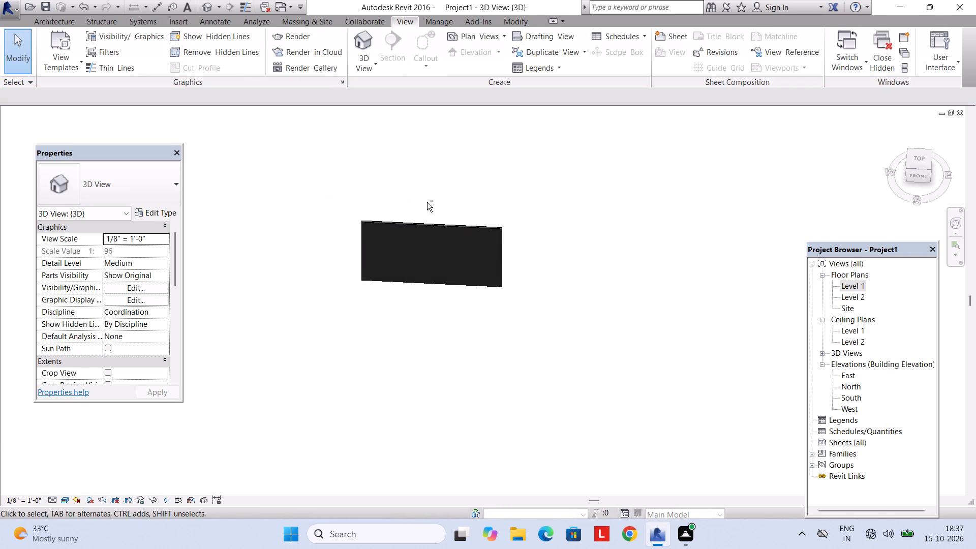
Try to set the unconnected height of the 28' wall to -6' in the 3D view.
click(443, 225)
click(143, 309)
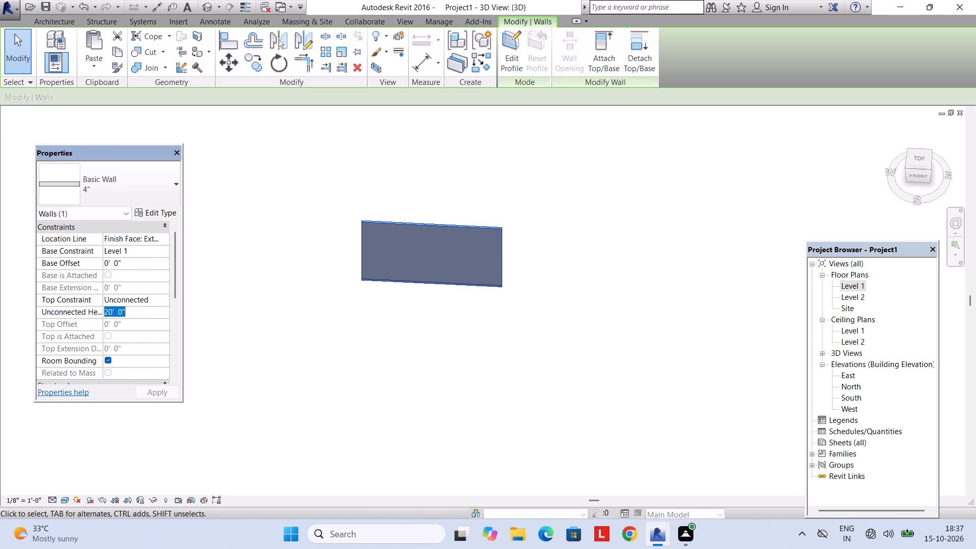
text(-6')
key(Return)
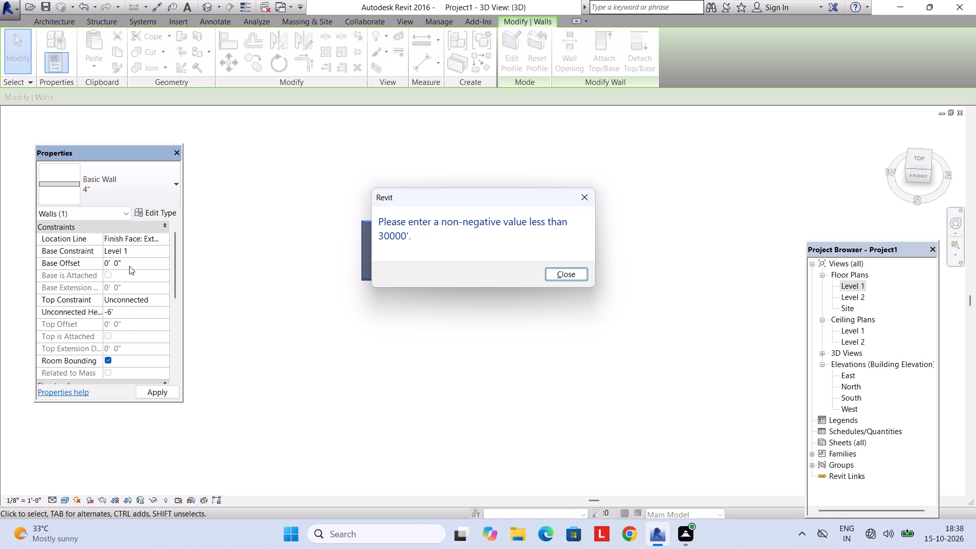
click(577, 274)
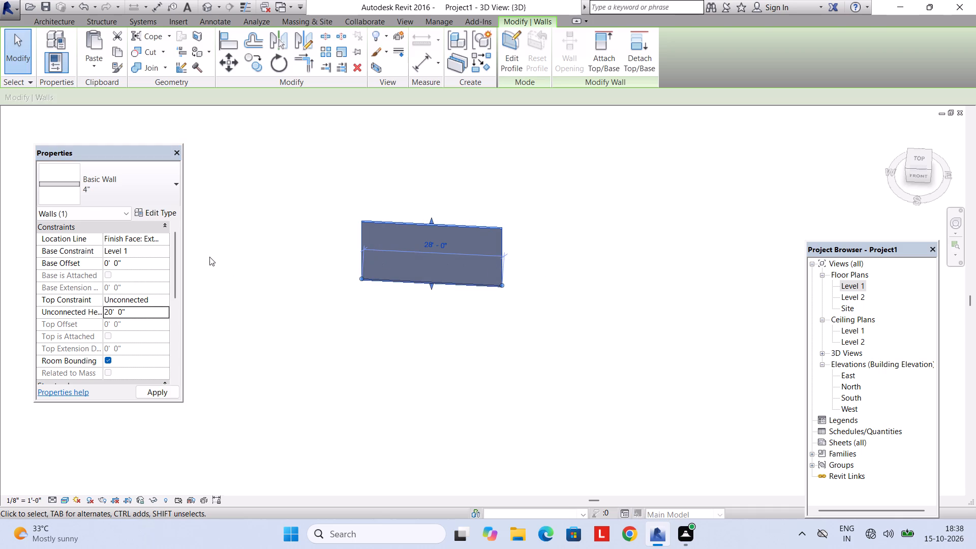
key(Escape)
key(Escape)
Set the base offset of the 28' wall to -6' from Level 1.
click(467, 281)
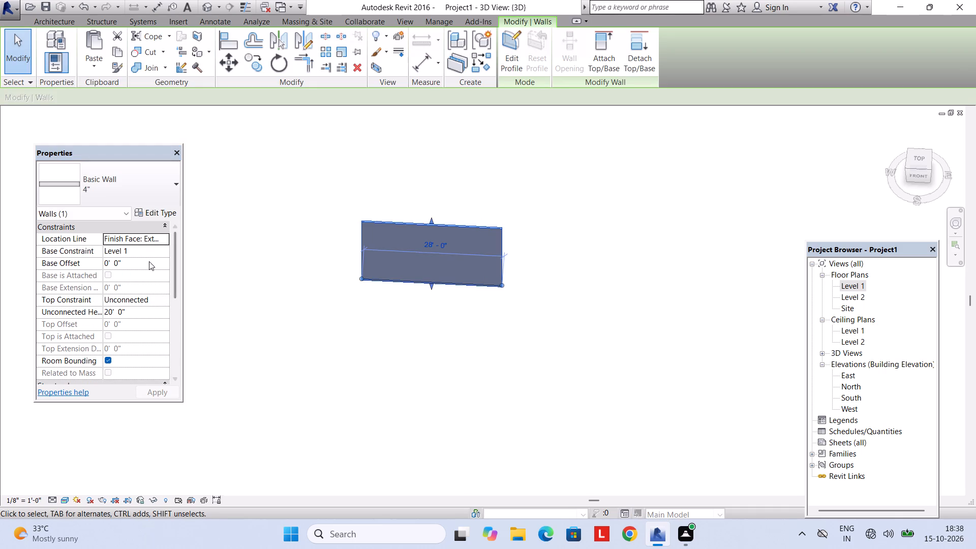
click(147, 261)
text(-6')
key(Return)
key(Return)
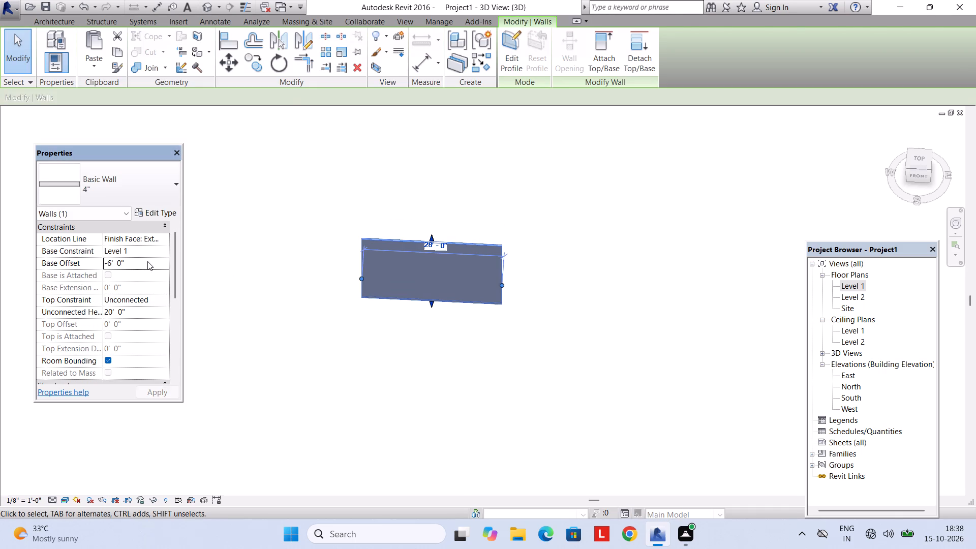
key(Escape)
key(Escape)
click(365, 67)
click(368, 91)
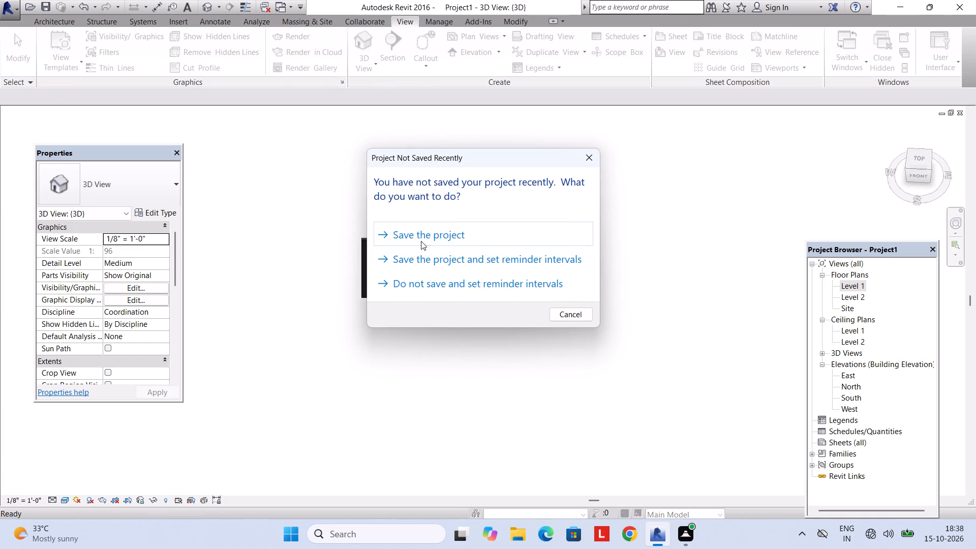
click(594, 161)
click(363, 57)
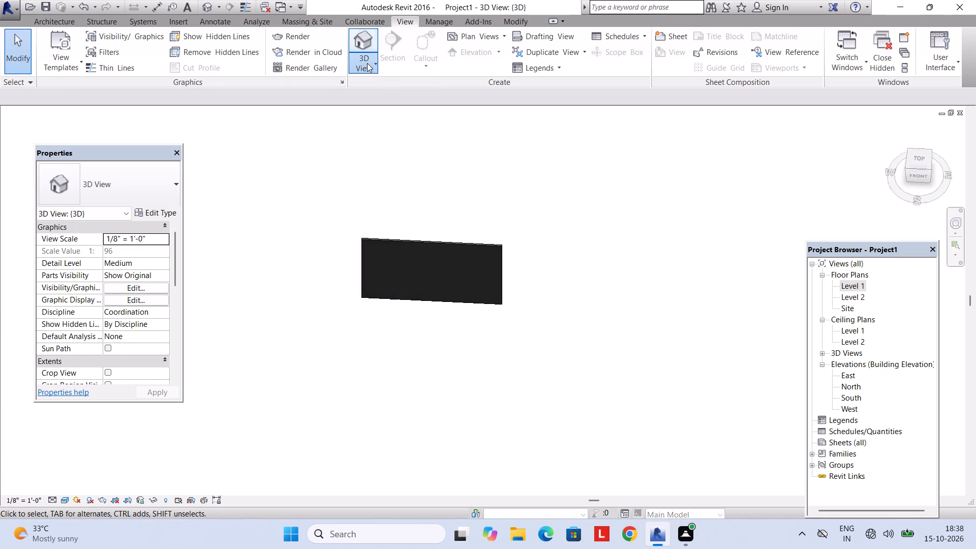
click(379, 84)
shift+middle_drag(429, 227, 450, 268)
Delete the 28' test wall in the Level 1 floor plan.
double_click(861, 280)
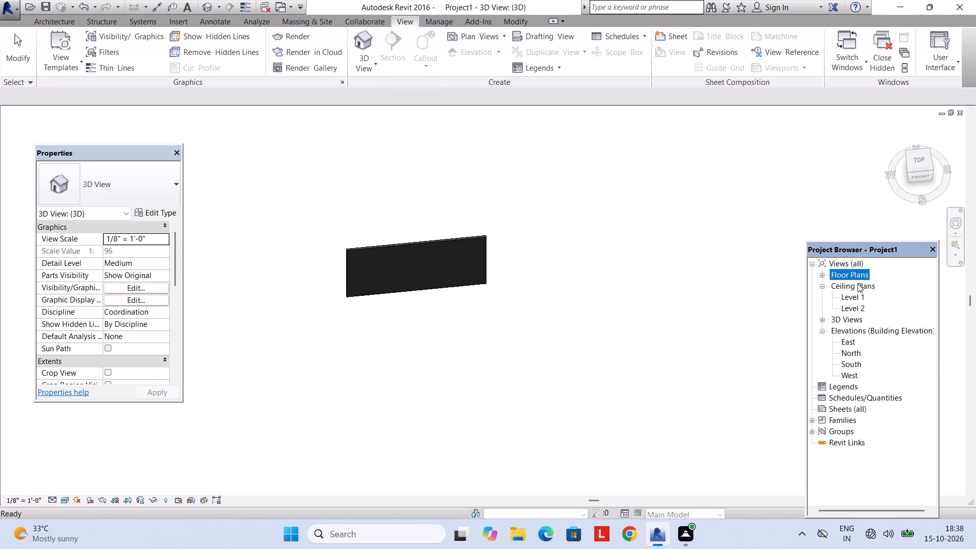
double_click(853, 273)
double_click(856, 288)
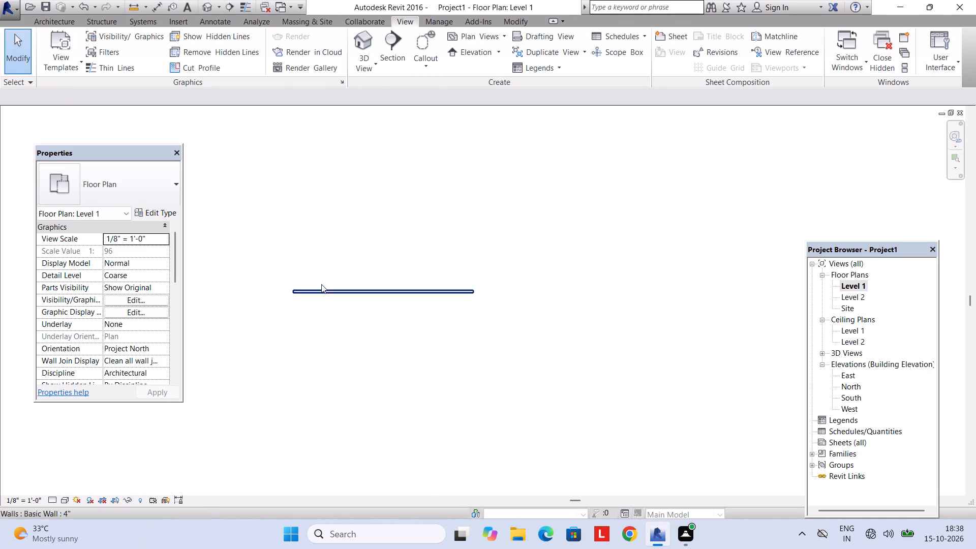
drag(300, 270, 543, 316)
drag(461, 246, 382, 404)
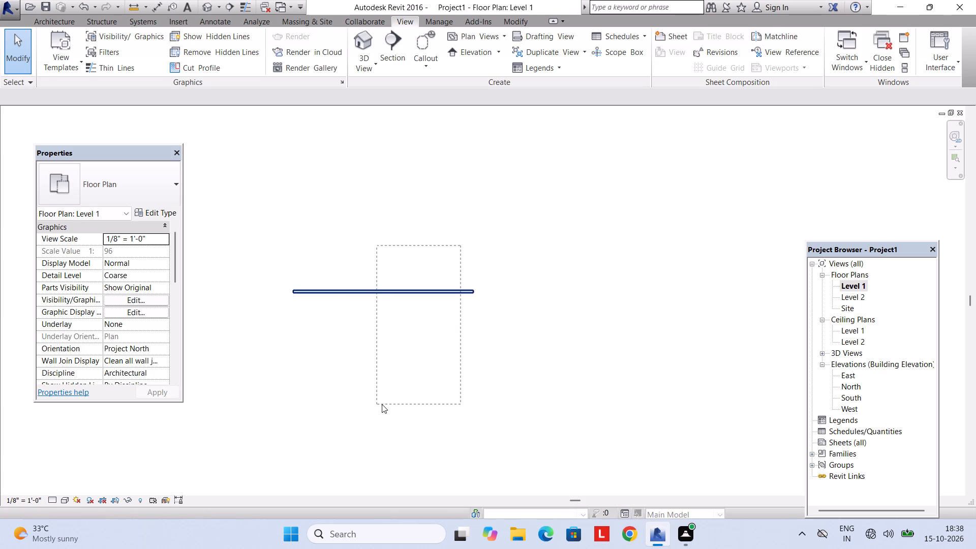
drag(382, 404, 382, 404)
key(Delete)
Draw a rectangle of 6" basic walls, about 56' by 52', between the elevation markers on Level 1.
scroll(396, 362, down, 9)
middle_drag(399, 353, 379, 279)
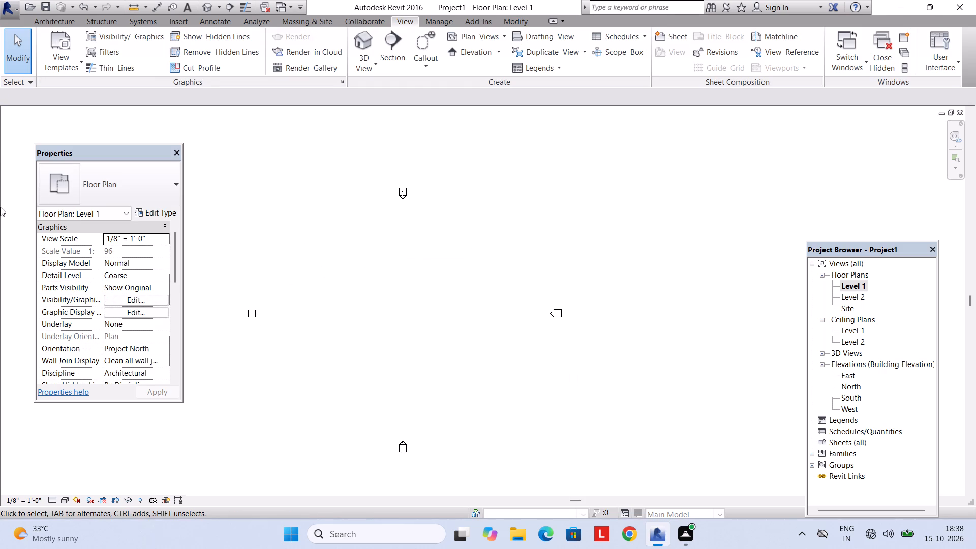
click(56, 22)
click(44, 38)
click(128, 190)
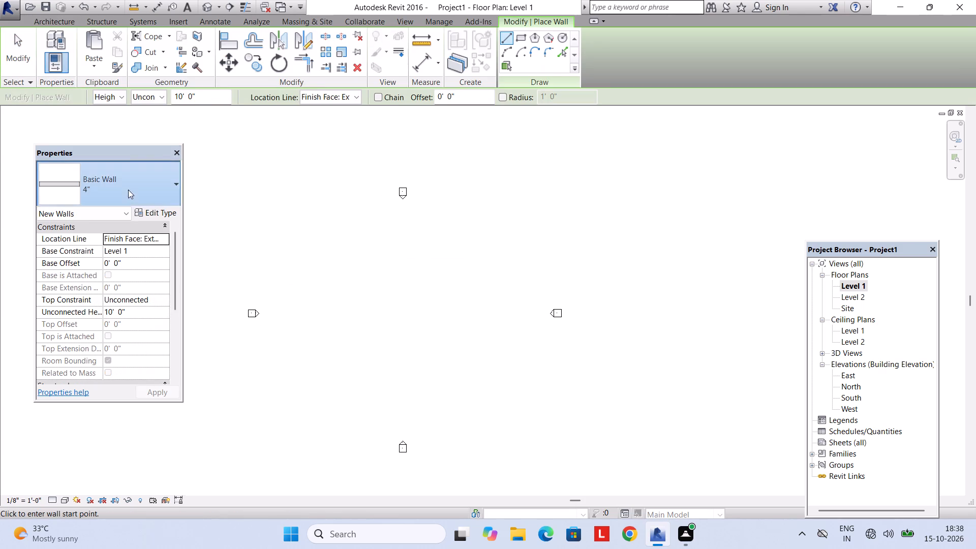
click(106, 276)
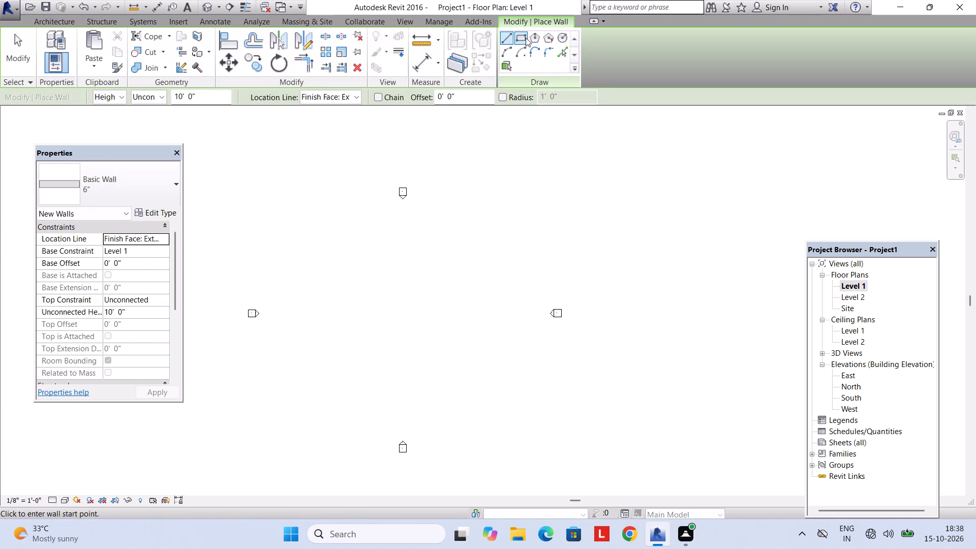
click(526, 38)
click(341, 245)
click(445, 343)
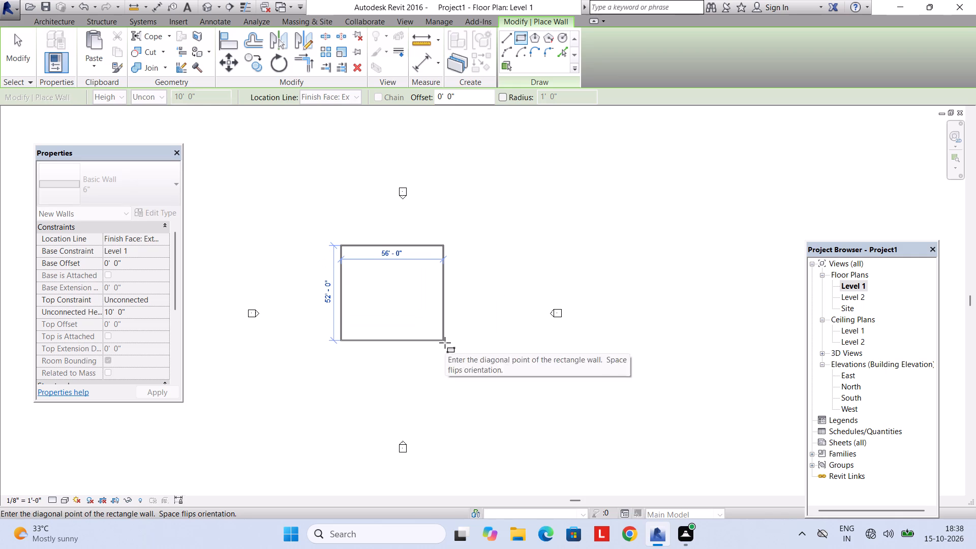
key(Escape)
key(Escape)
click(441, 327)
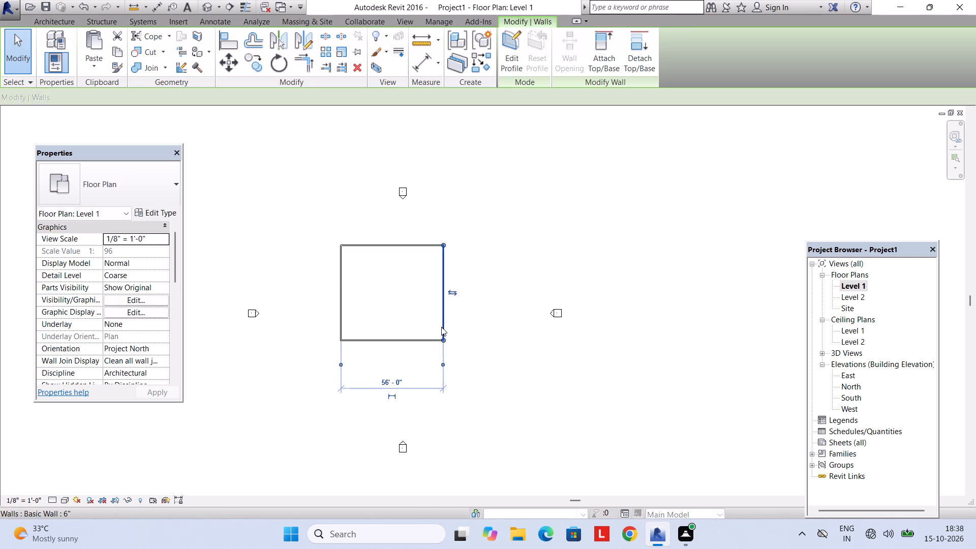
key(Escape)
Set the distance between the north and south walls of the 6" rectangle to 30'.
click(420, 342)
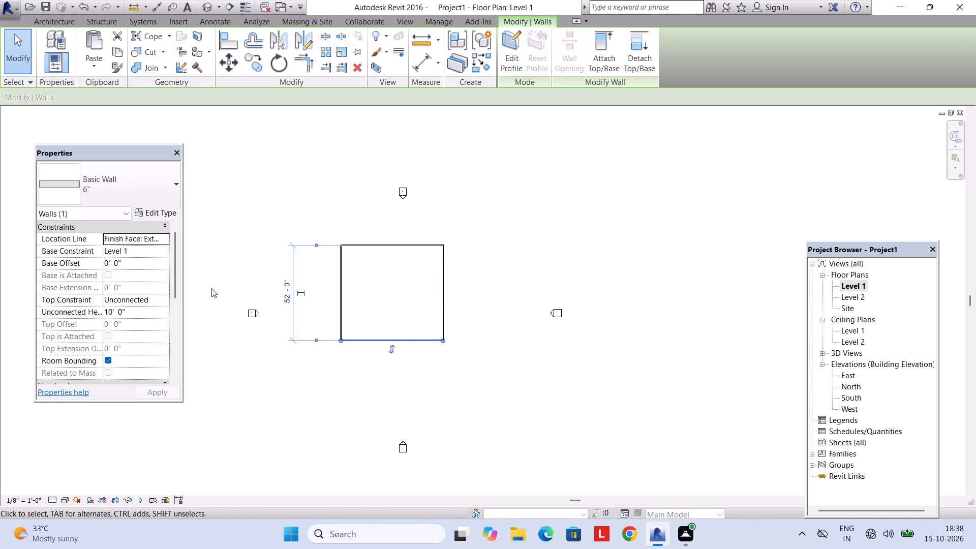
click(284, 291)
text(30')
key(Return)
Set the distance between the west and east walls of the 6" rectangle to 30' by moving the east wall.
click(422, 248)
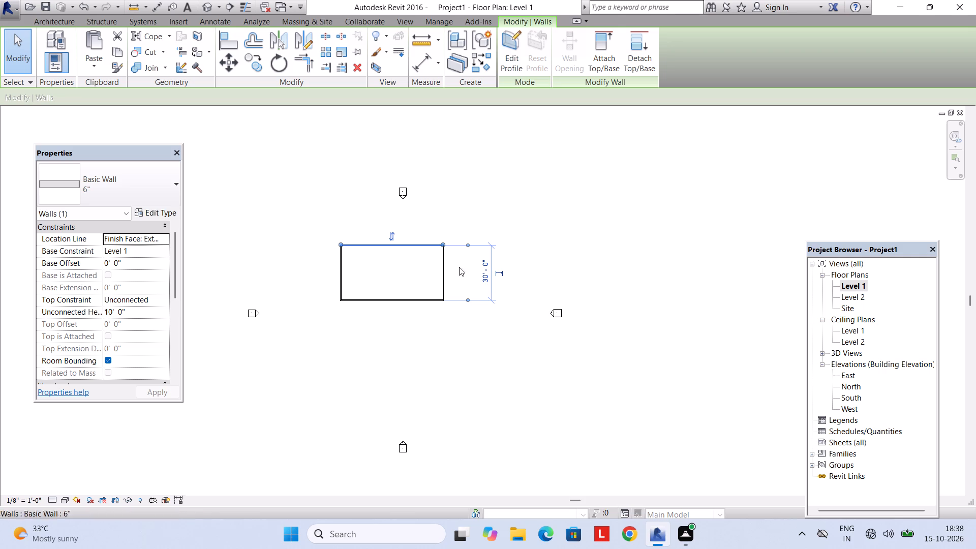
click(485, 278)
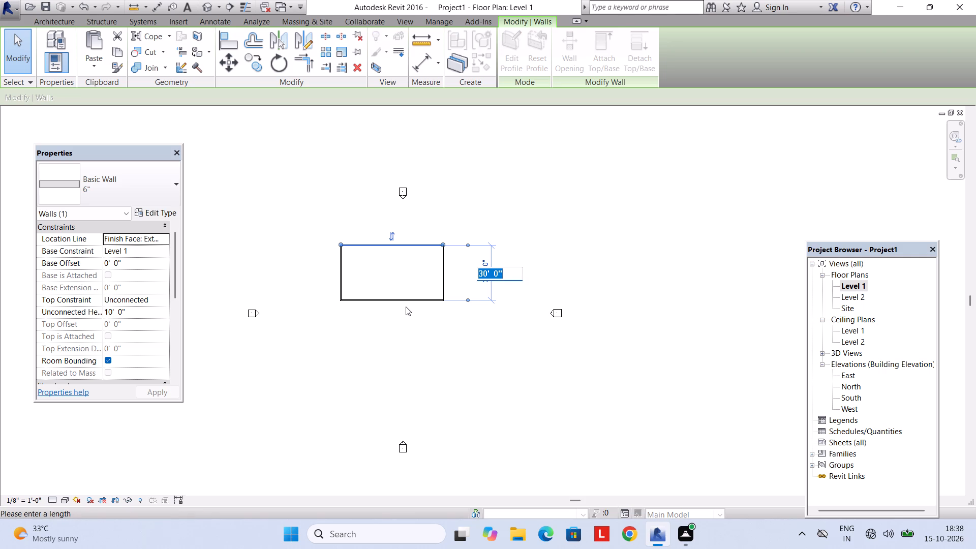
double_click(403, 298)
key(Escape)
click(395, 298)
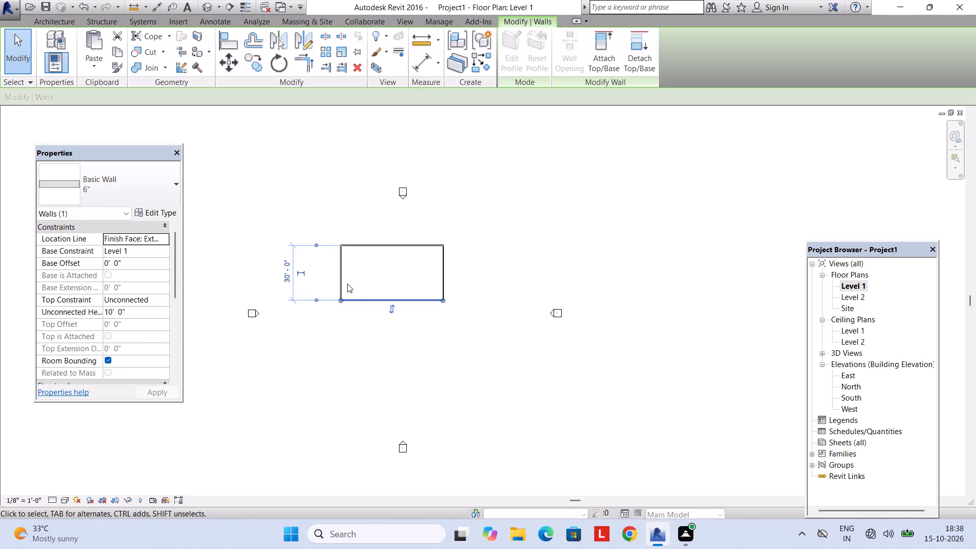
scroll(401, 258, up, 3)
click(408, 229)
click(408, 239)
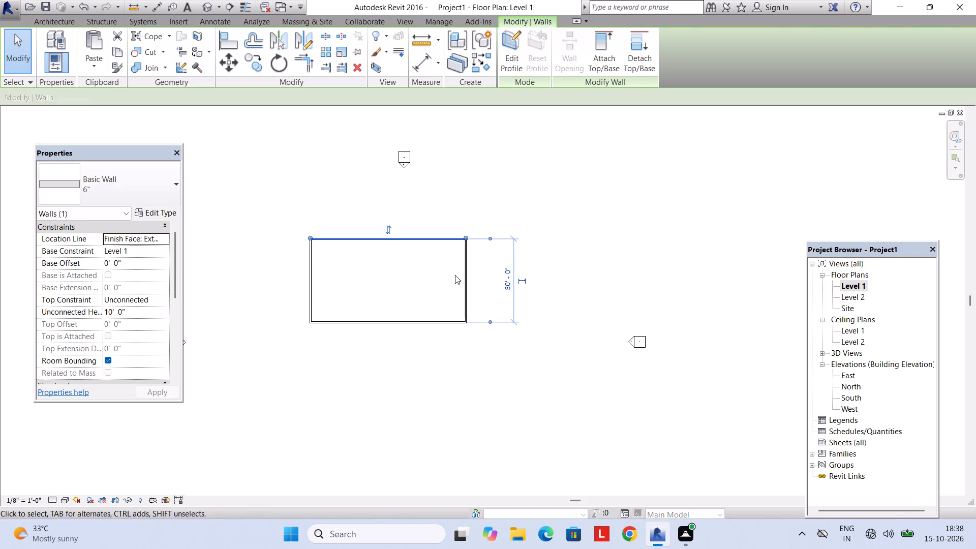
key(Escape)
click(464, 293)
click(395, 363)
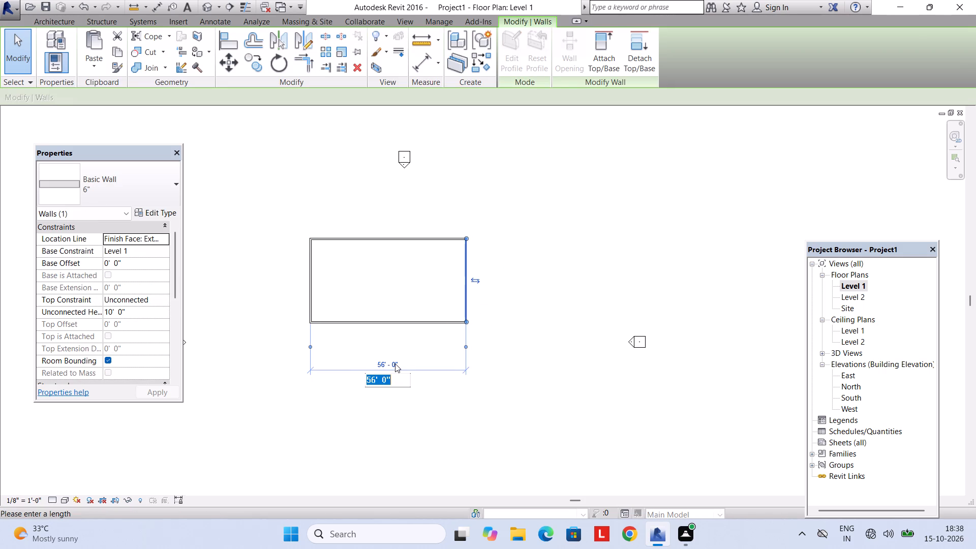
text(30')
key(Return)
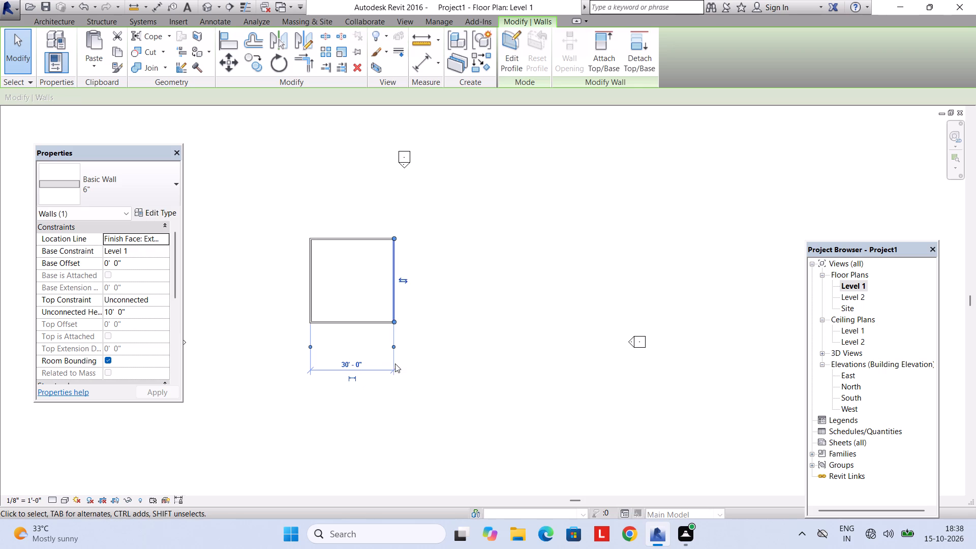
key(Escape)
Choose the 4" basic wall type for the new walls inside the 30' square enclosure.
middle_drag(342, 331, 401, 352)
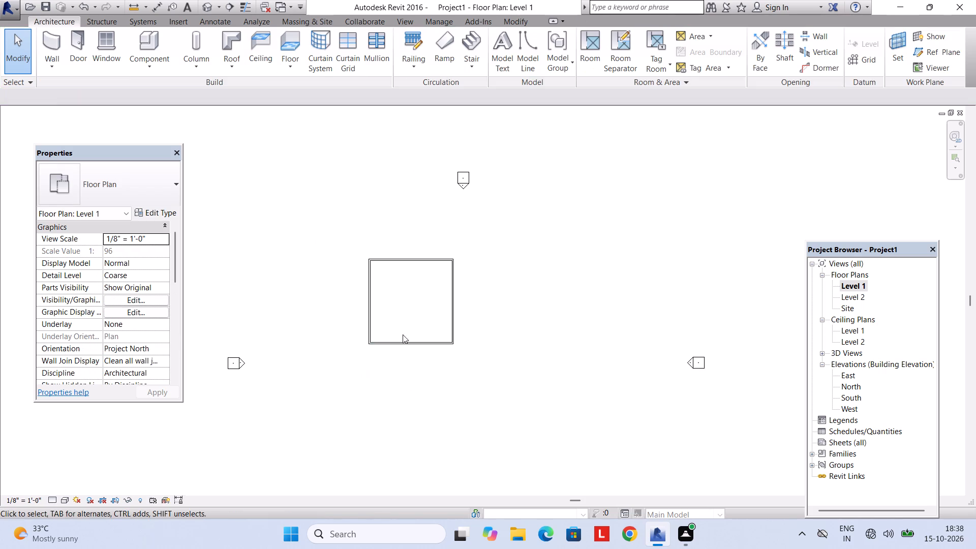
click(403, 340)
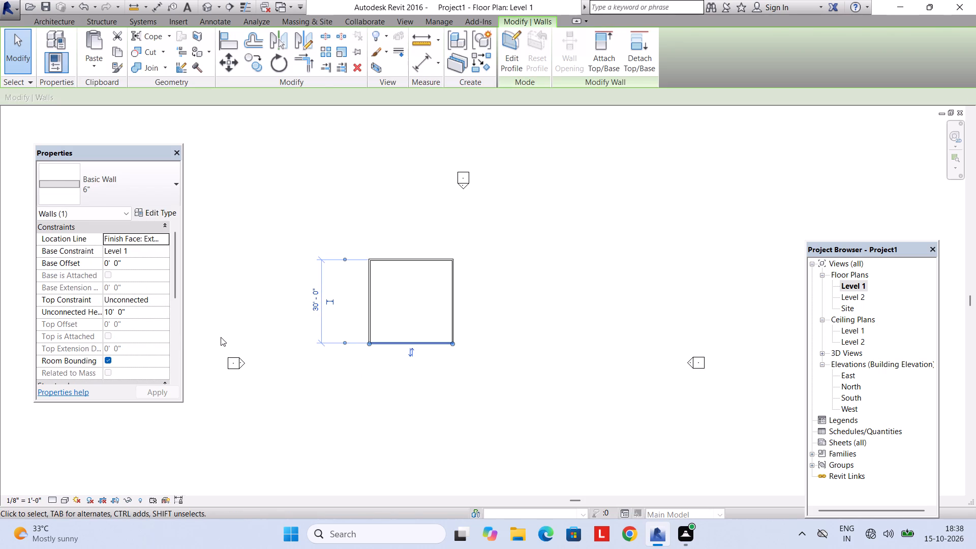
key(Escape)
middle_drag(284, 345, 327, 365)
scroll(421, 317, up, 6)
middle_drag(432, 294, 433, 260)
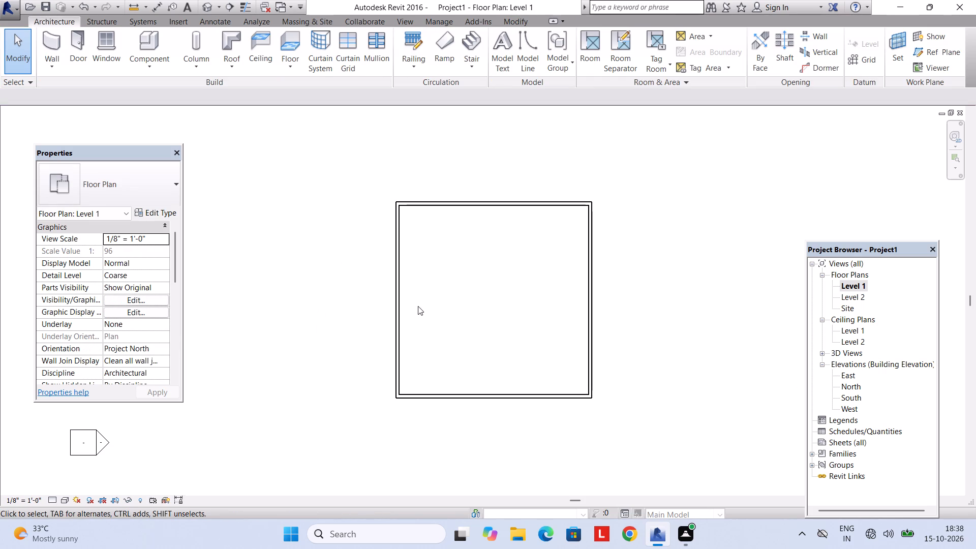
scroll(475, 286, up, 2)
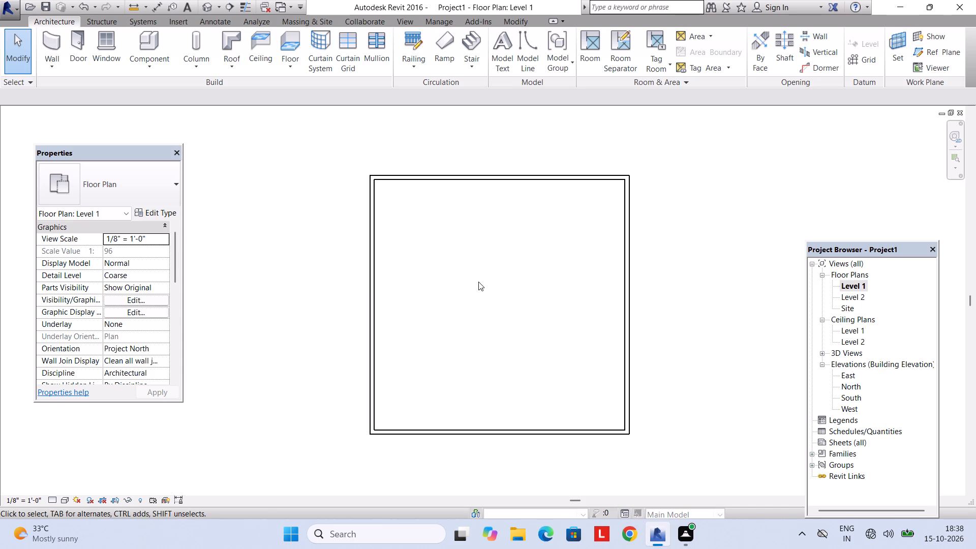
middle_drag(477, 278, 450, 299)
click(38, 42)
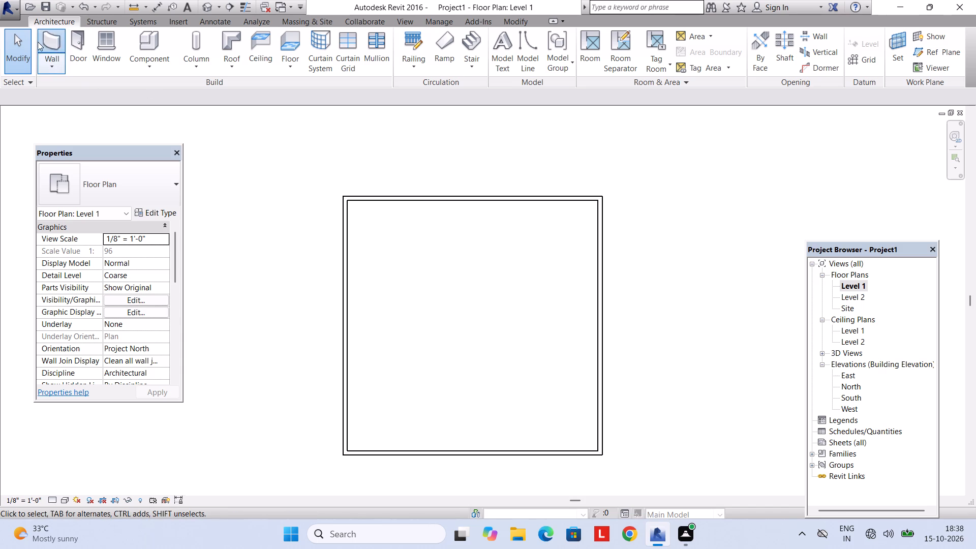
click(113, 180)
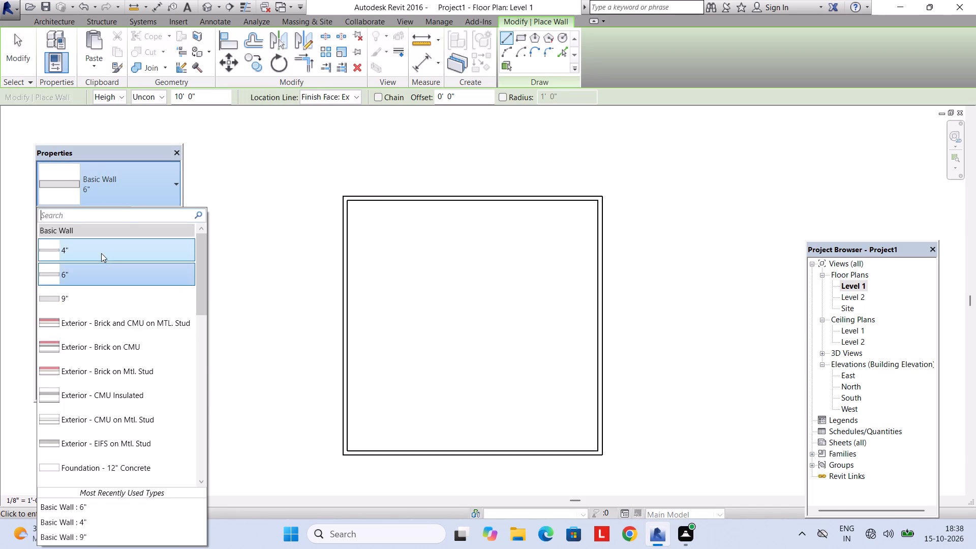
click(101, 253)
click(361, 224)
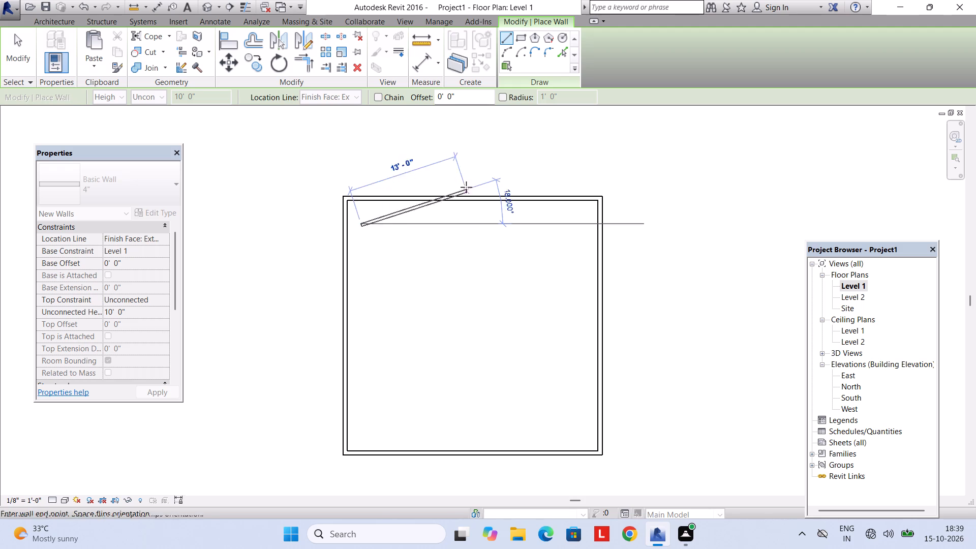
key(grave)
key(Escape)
Draw a 10' by 15' rectangle of 4" walls inside the northwest corner of the square enclosure.
click(523, 36)
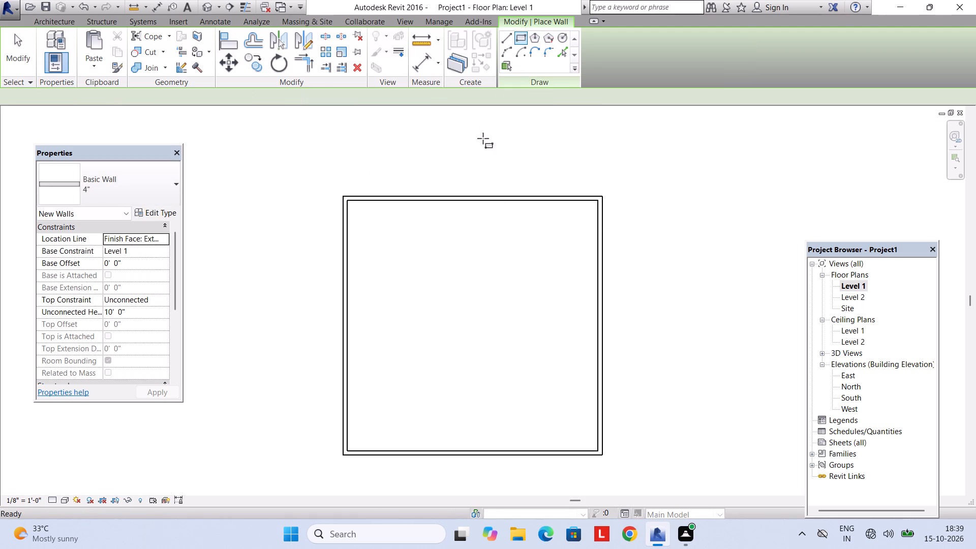
click(363, 222)
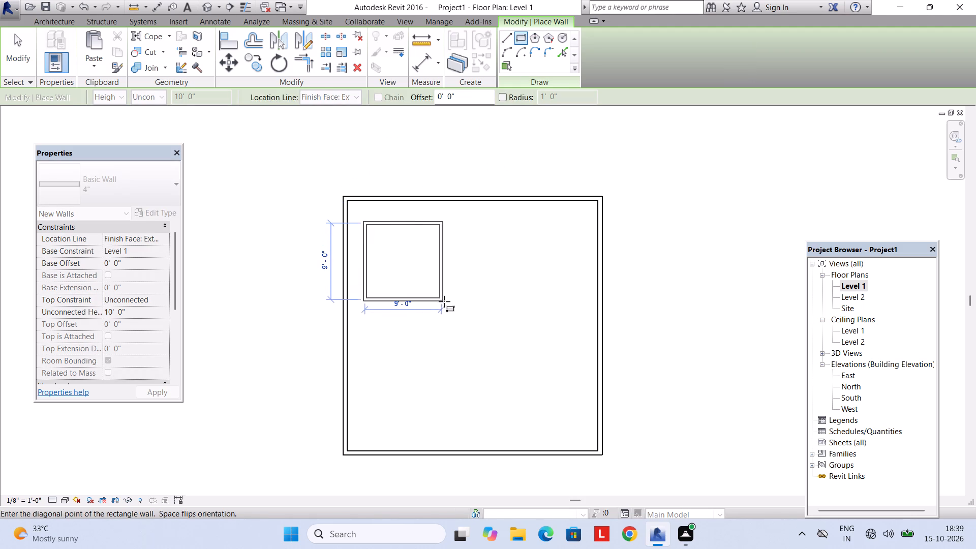
click(449, 350)
key(Escape)
key(grave)
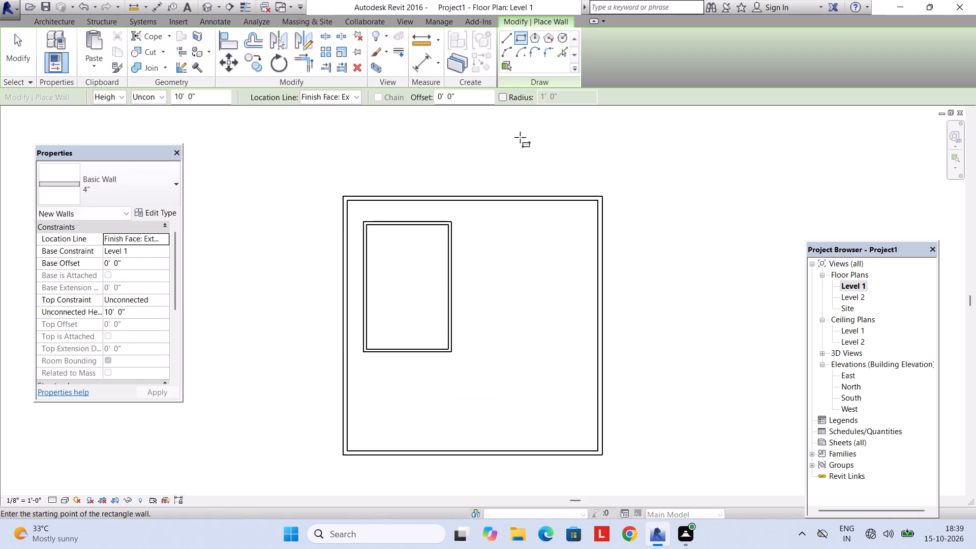
Check the wall types by selecting all instances of the inner 4" walls and of the outer 6" walls.
middle_drag(518, 139, 452, 151)
key(Escape)
click(356, 234)
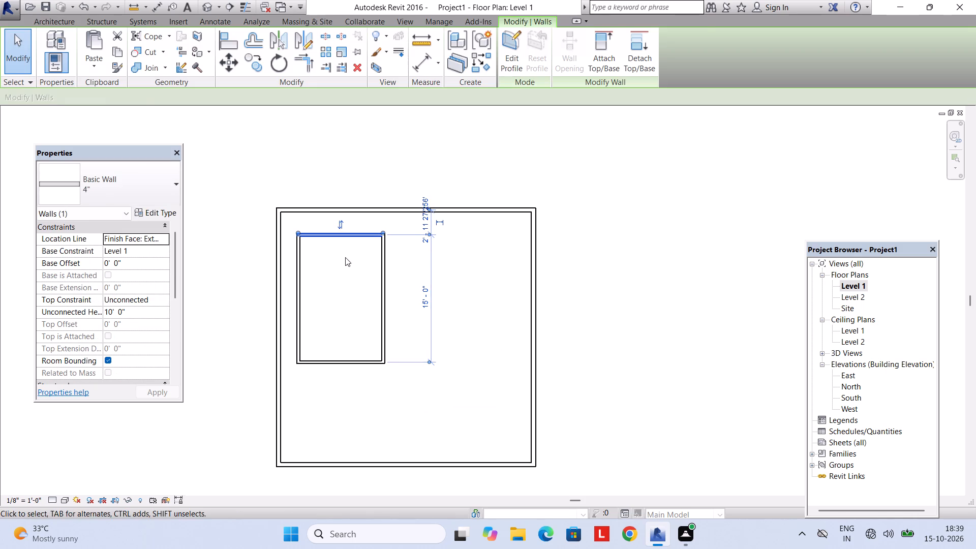
text(SA)
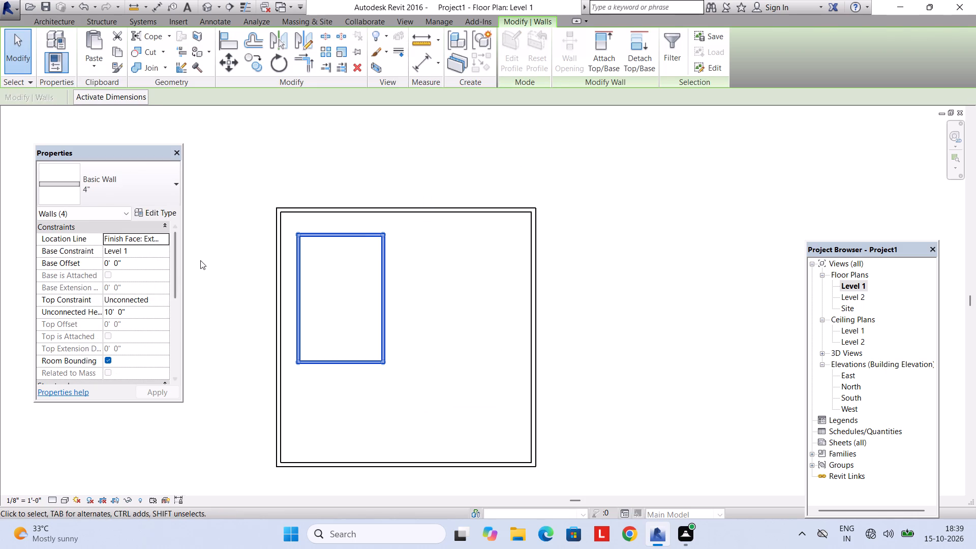
key(Escape)
click(297, 219)
click(308, 213)
text(SA)
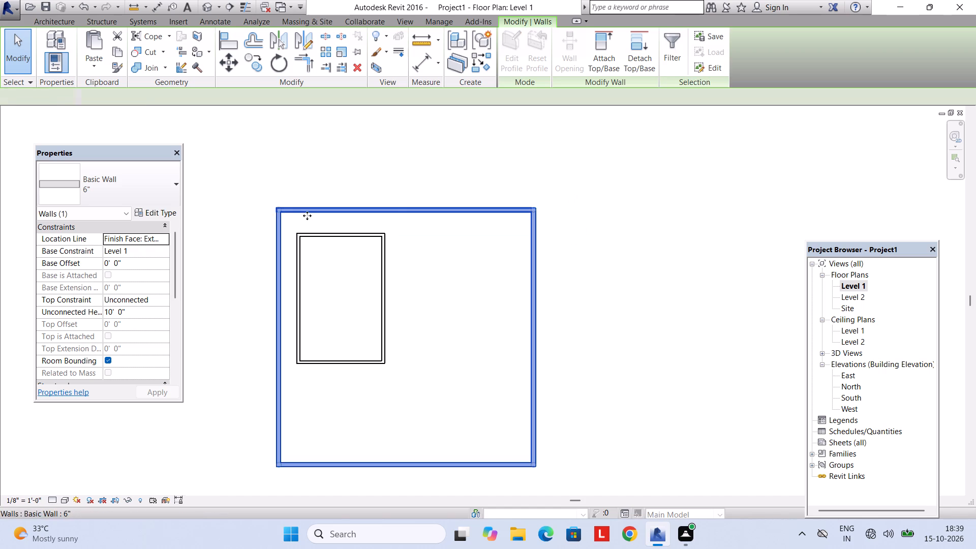
key(Escape)
middle_drag(391, 267, 364, 229)
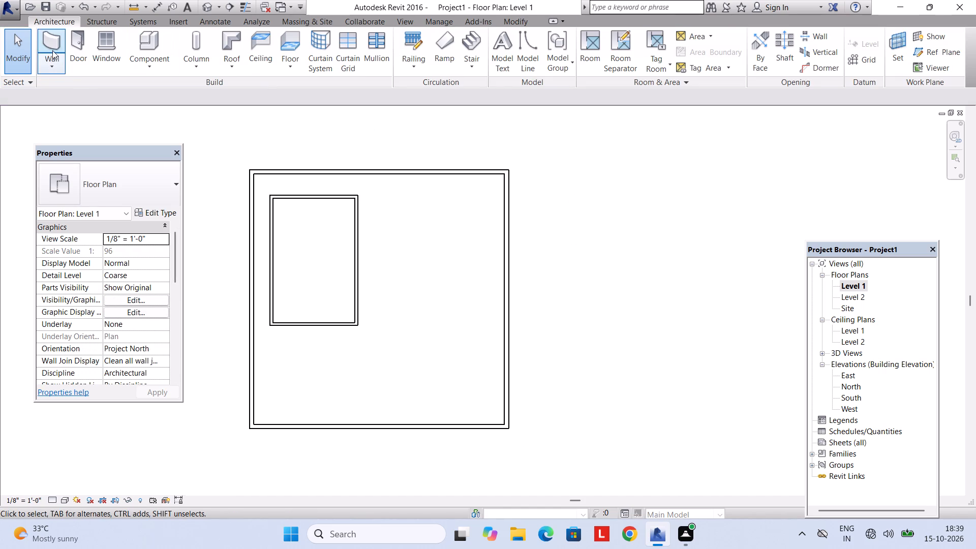
click(285, 189)
click(287, 199)
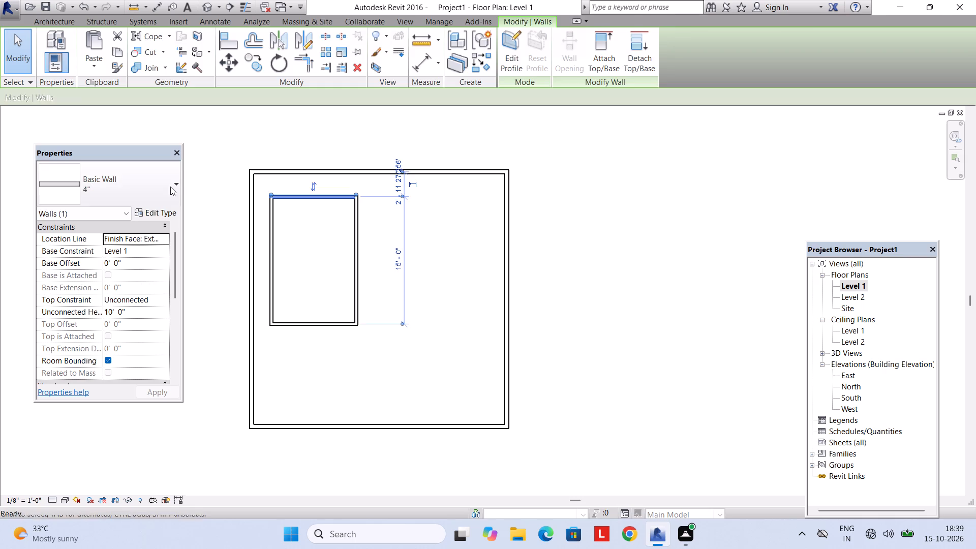
key(Escape)
Draw a 10' by 17' rectangle of 4" walls inside the northeast corner of the square enclosure.
click(64, 51)
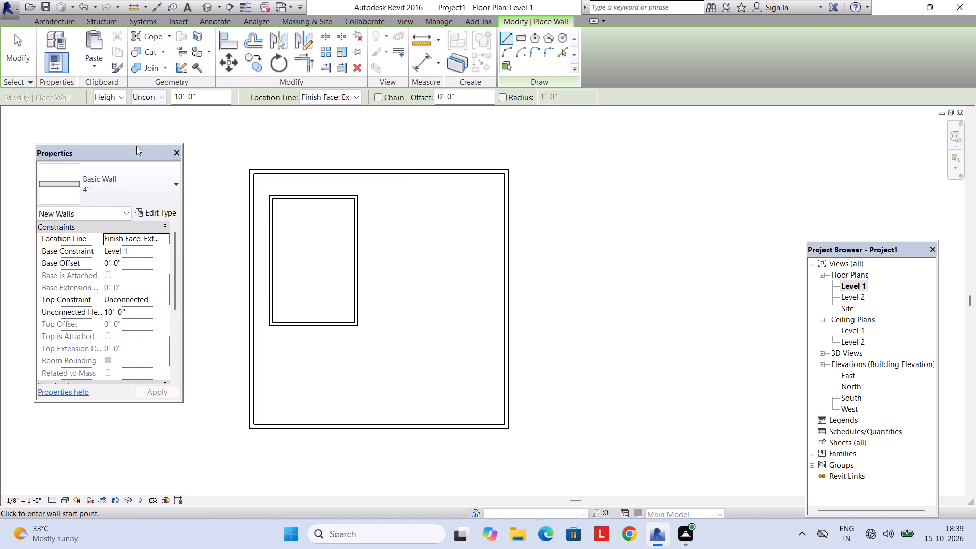
click(143, 178)
click(134, 185)
click(390, 198)
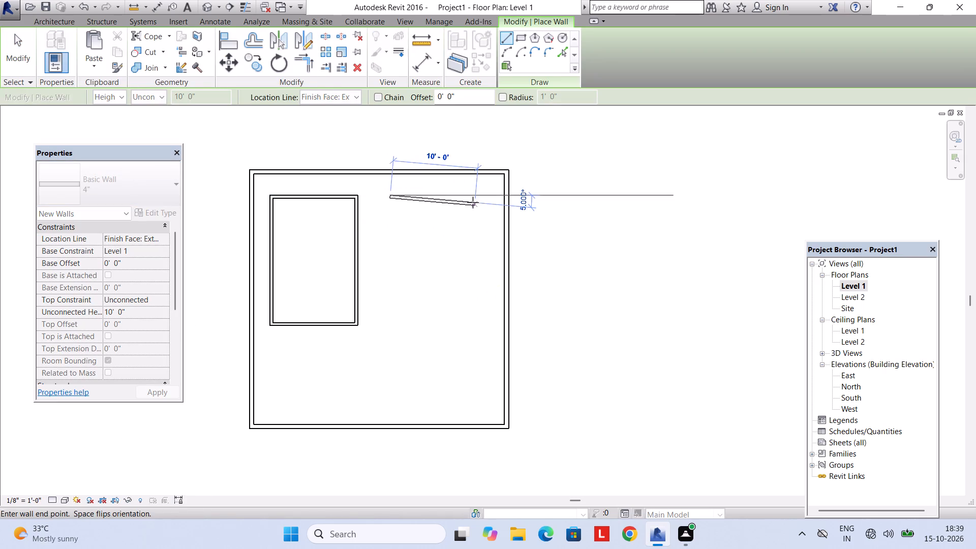
key(Escape)
click(521, 37)
click(401, 195)
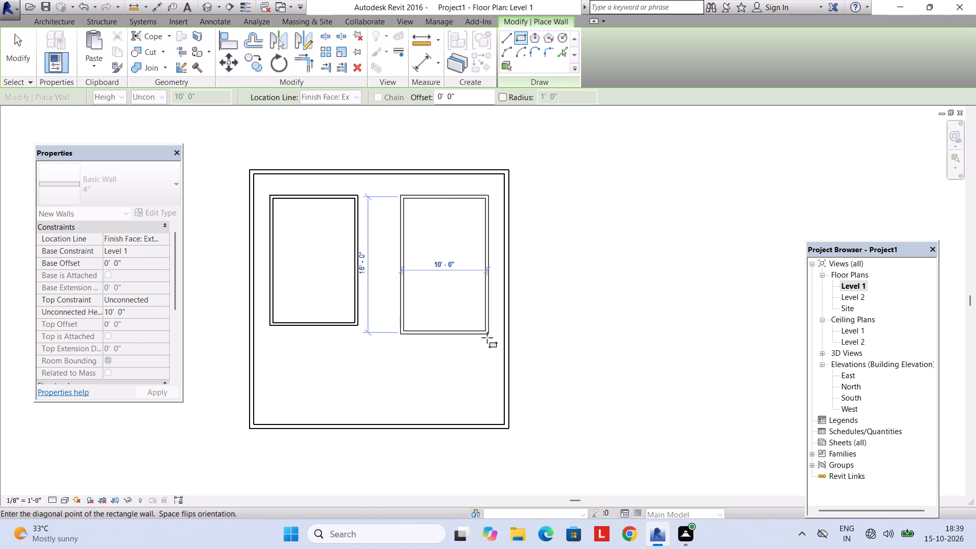
click(487, 344)
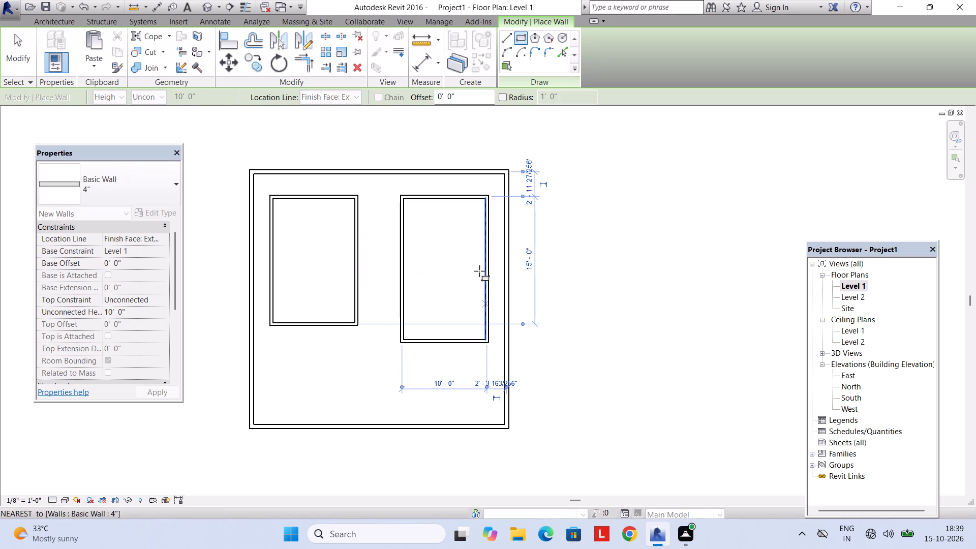
key(Escape)
key(Escape)
Set the base offset of all four walls of the northeast rectangle to -6'.
click(440, 200)
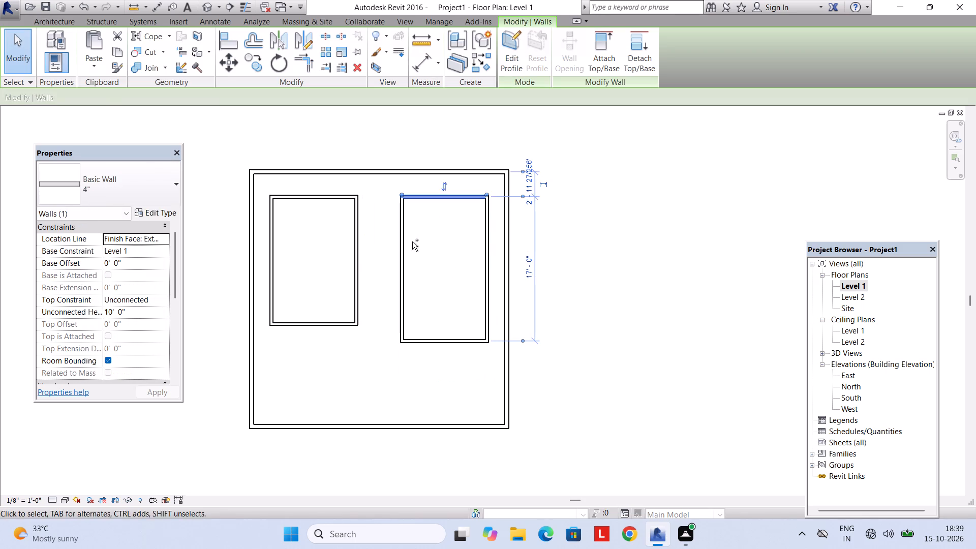
ctrl+click(405, 248)
ctrl+click(431, 342)
ctrl+click(487, 296)
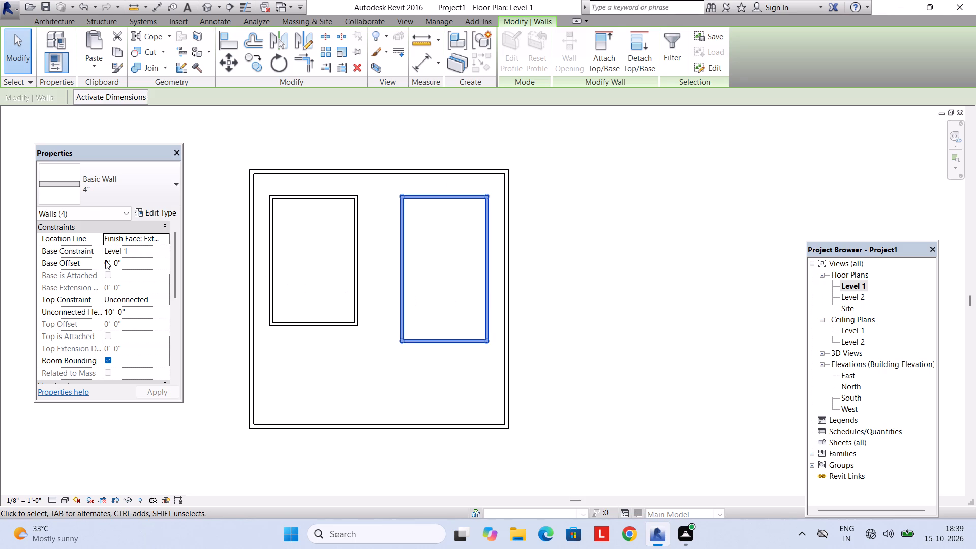
click(126, 259)
drag(126, 259, 75, 259)
text(-6')
key(Return)
key(Return)
key(Escape)
key(Escape)
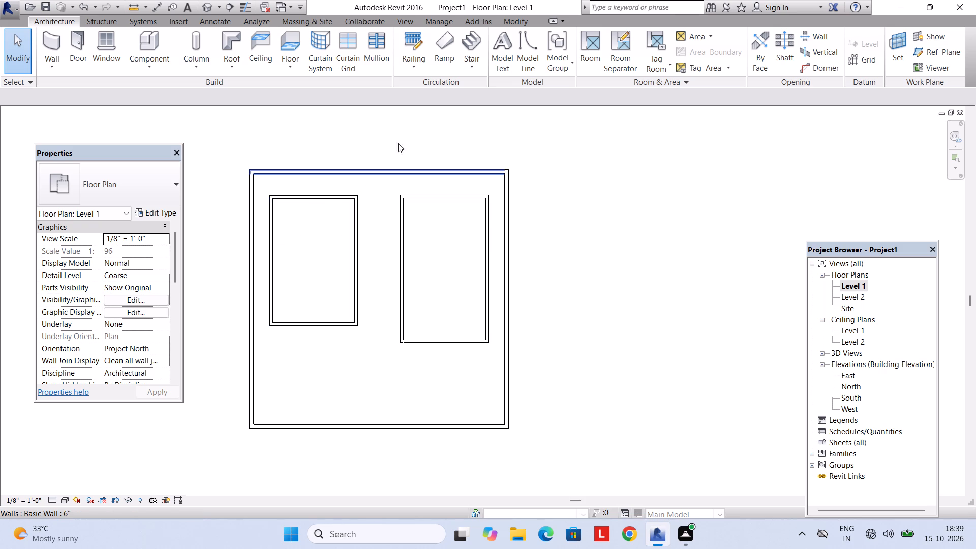
Examine the lowered northeast walls from several angles in the 3D view and return to the Level 1 floor plan.
click(403, 24)
click(373, 47)
scroll(423, 203, down, 2)
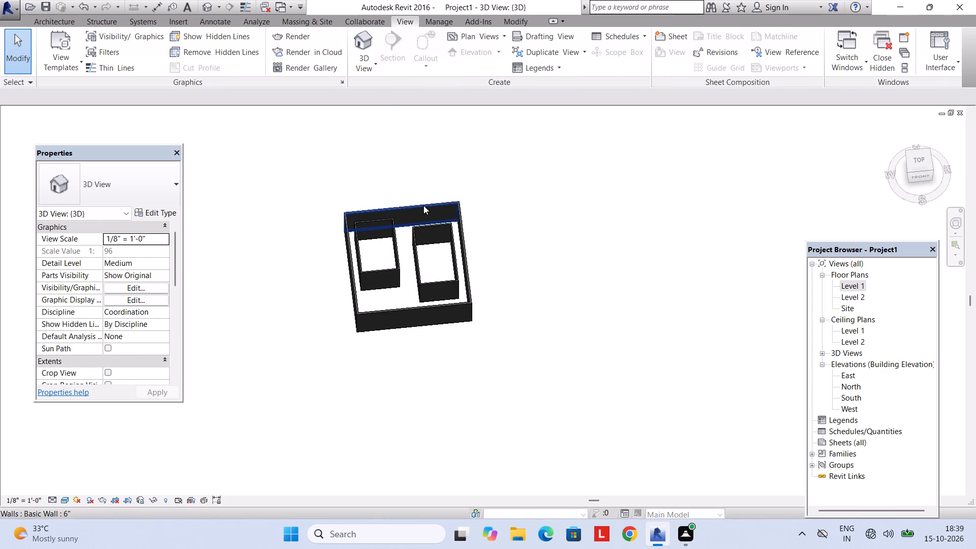
middle_click(424, 214)
shift+middle_drag(421, 216, 377, 160)
shift+middle_drag(438, 254, 440, 160)
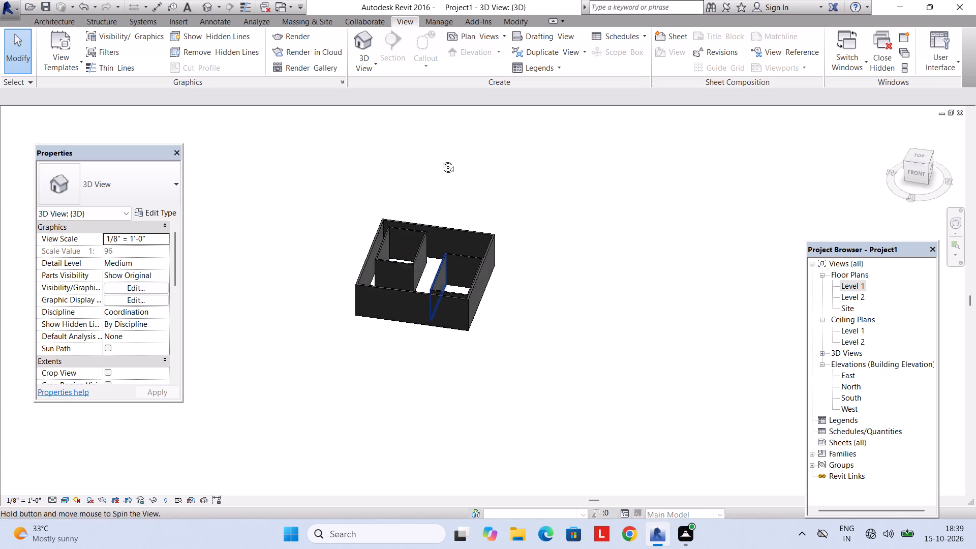
shift+middle_drag(440, 160, 440, 157)
shift+middle_drag(460, 226, 470, 139)
middle_drag(479, 259, 506, 143)
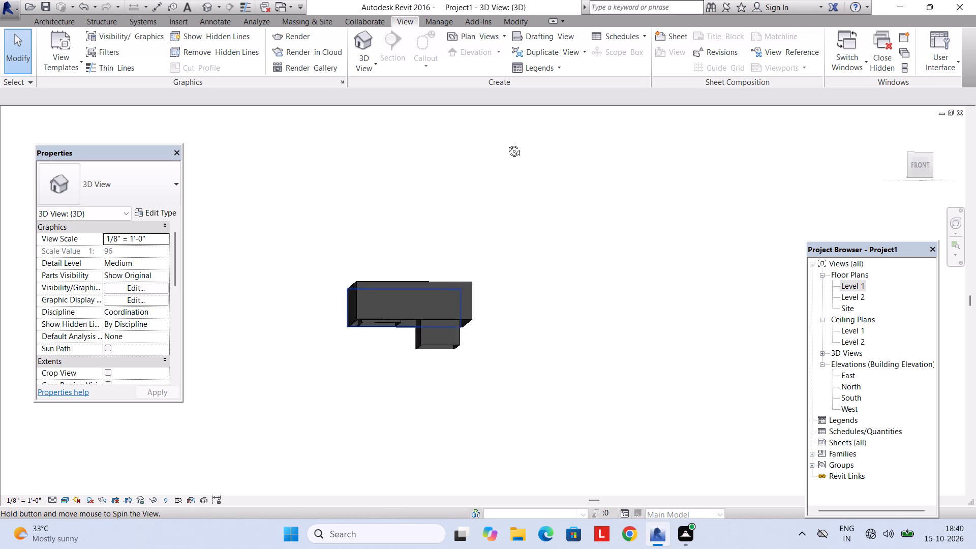
middle_drag(506, 143, 480, 226)
double_click(853, 287)
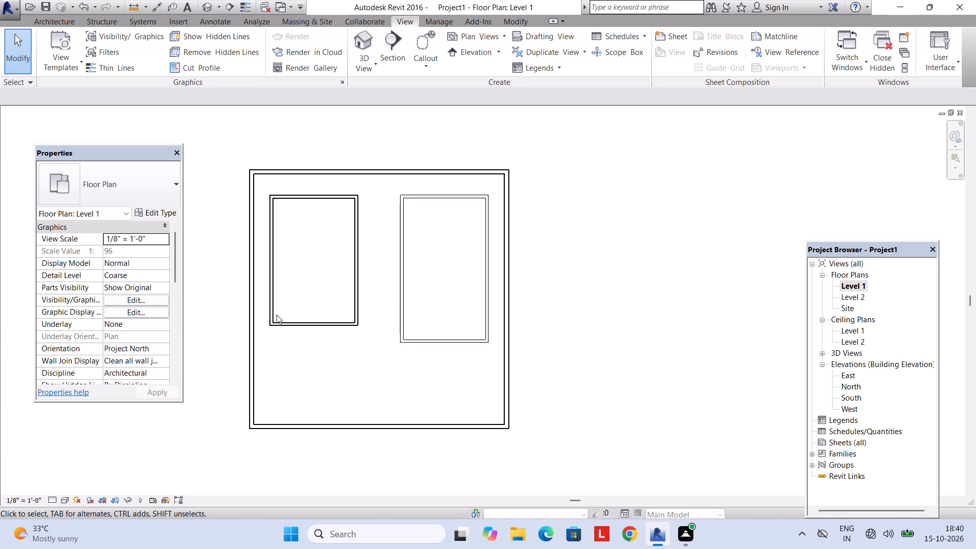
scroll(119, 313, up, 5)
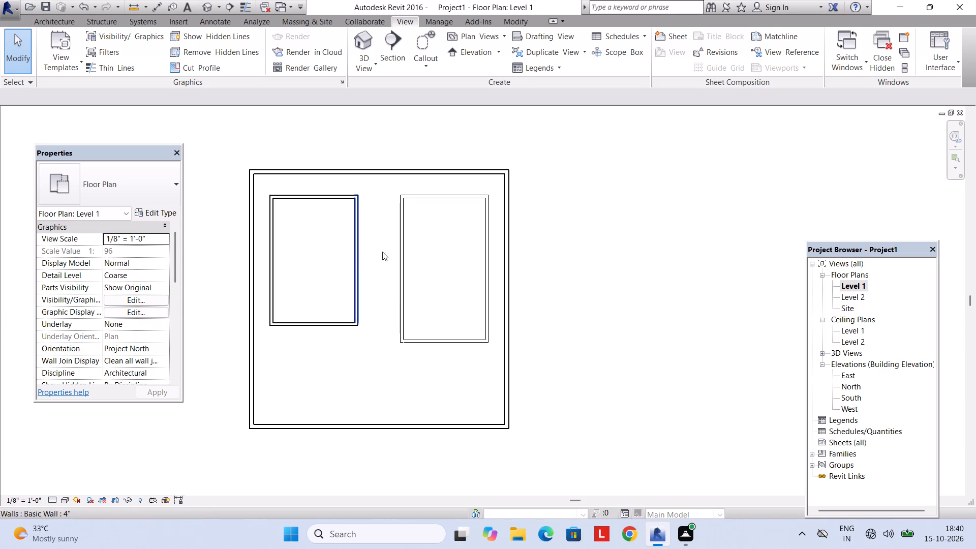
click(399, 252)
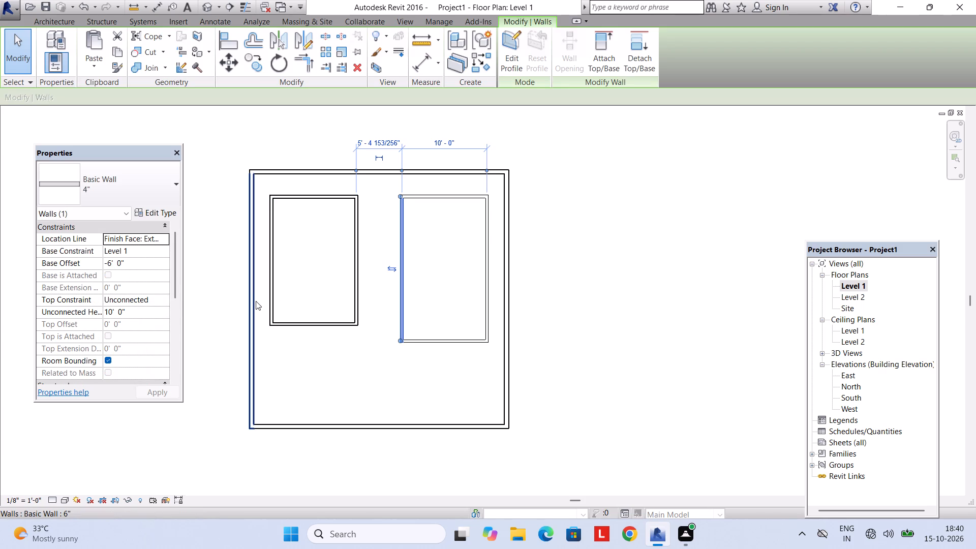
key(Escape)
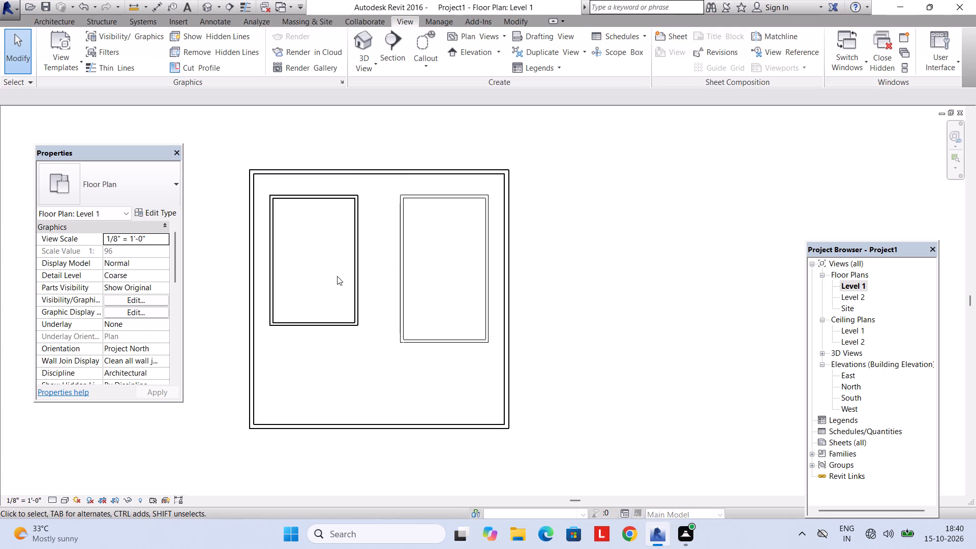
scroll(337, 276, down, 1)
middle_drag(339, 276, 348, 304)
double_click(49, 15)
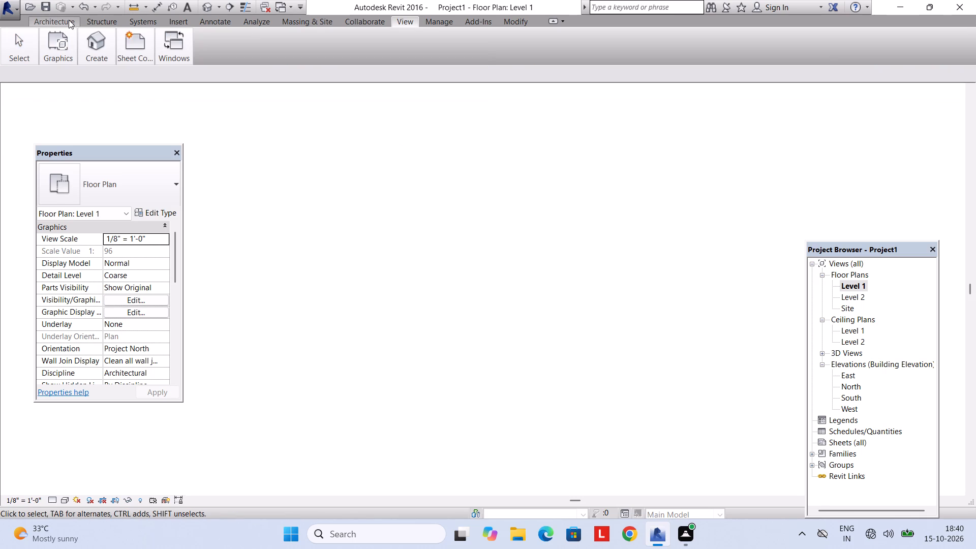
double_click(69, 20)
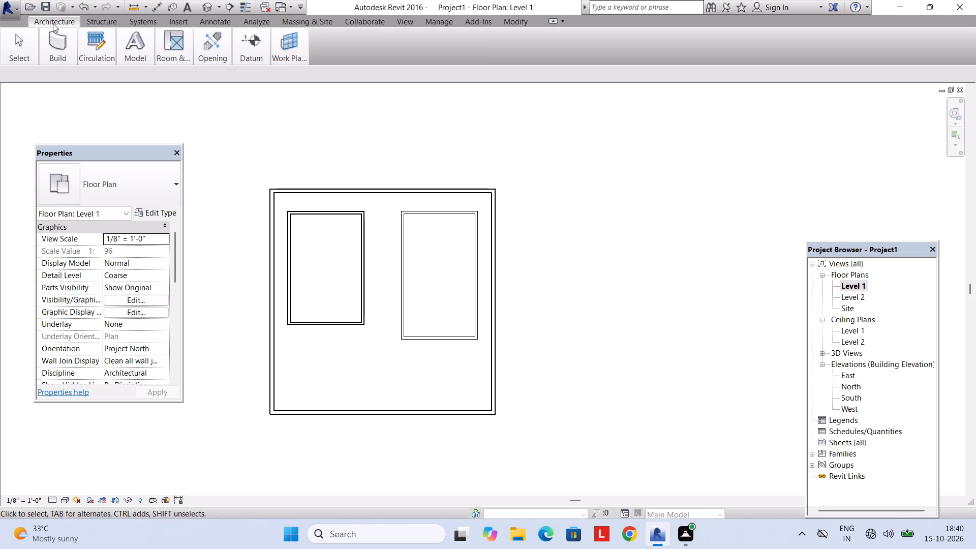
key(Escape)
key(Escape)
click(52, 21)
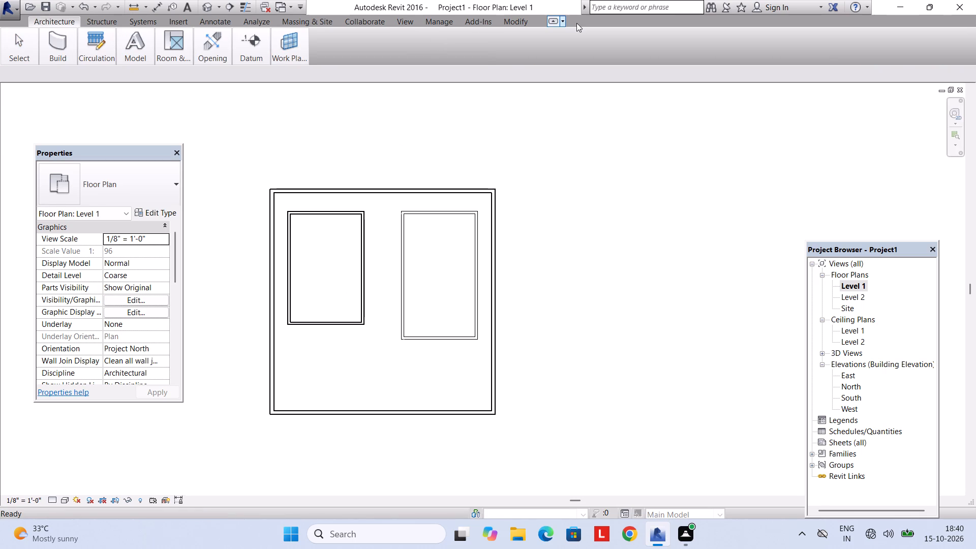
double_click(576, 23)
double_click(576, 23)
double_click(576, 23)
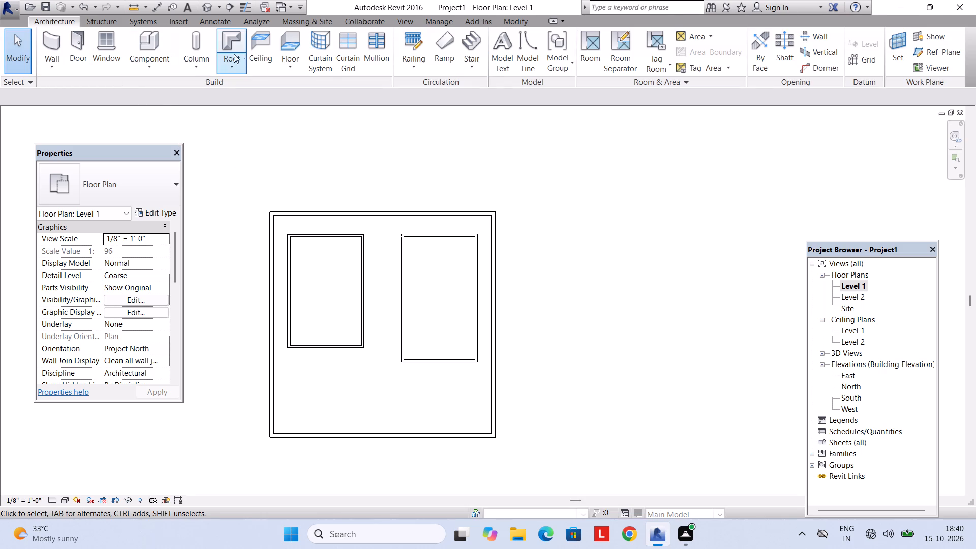
Create a 4" floor on Level 1 with a 9'-8" by 14'-8" rectangular boundary along the northwest rectangle's inner wall faces.
click(291, 39)
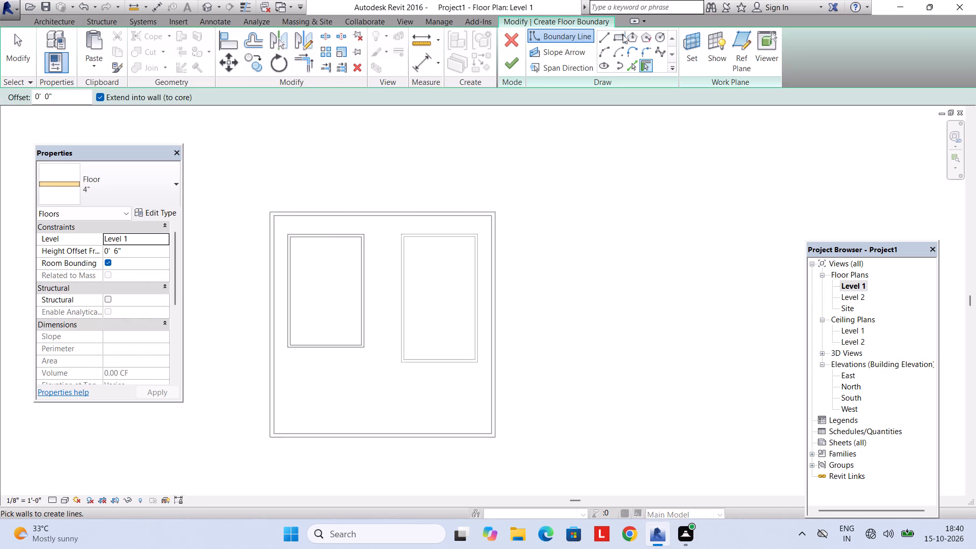
click(623, 35)
scroll(276, 236, up, 2)
click(298, 239)
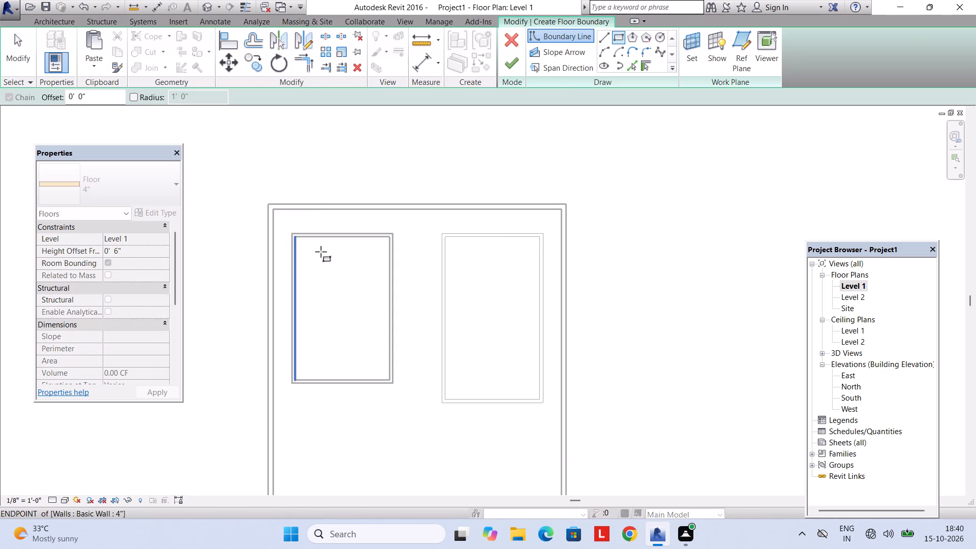
click(390, 381)
click(515, 69)
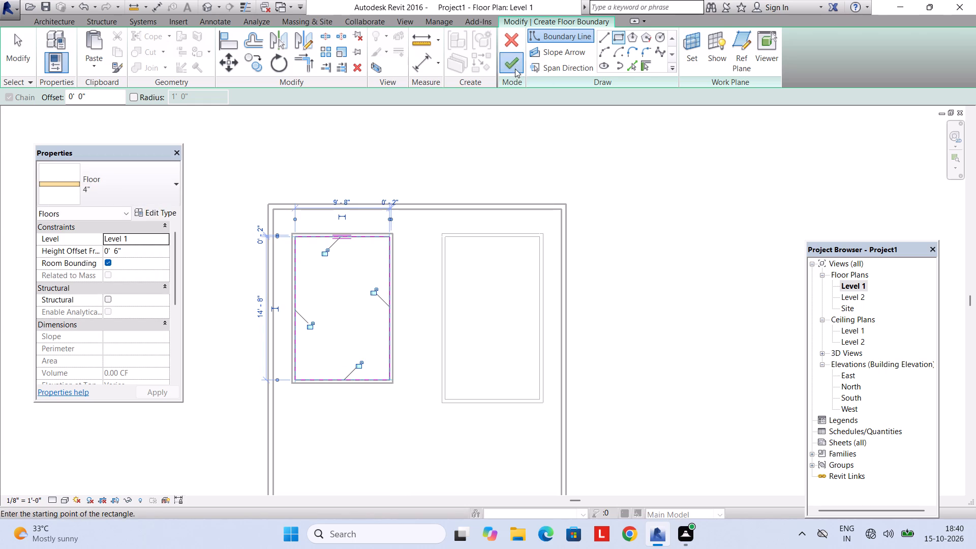
key(Escape)
Start a 6" floor on Level 1 and trace its outer boundary along the inner faces of the four enclosure walls.
middle_drag(298, 324, 324, 265)
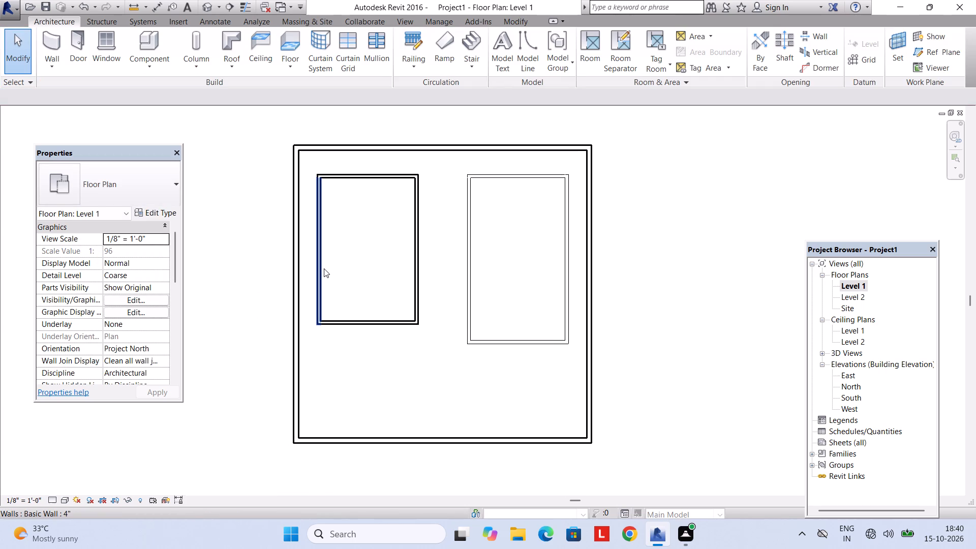
scroll(523, 179, up, 2)
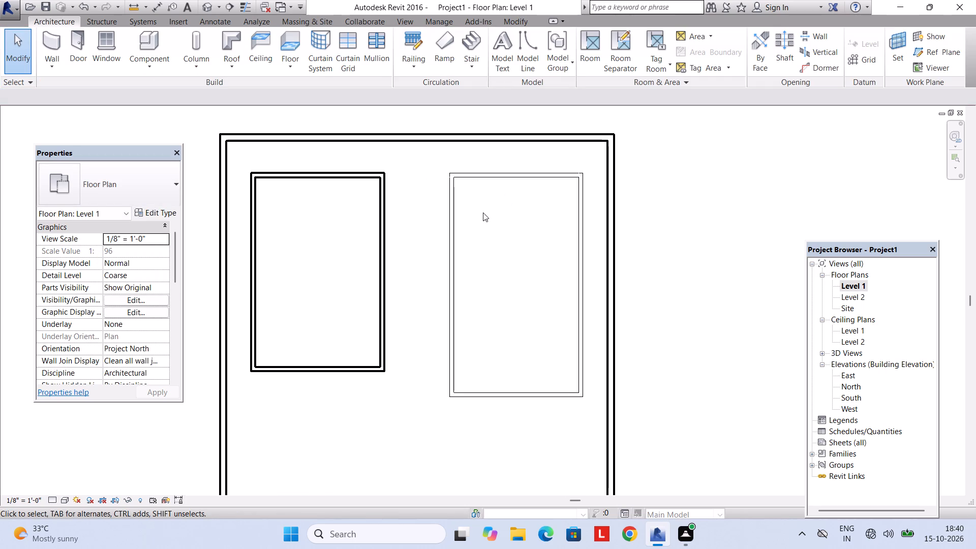
scroll(438, 184, up, 2)
scroll(456, 176, down, 3)
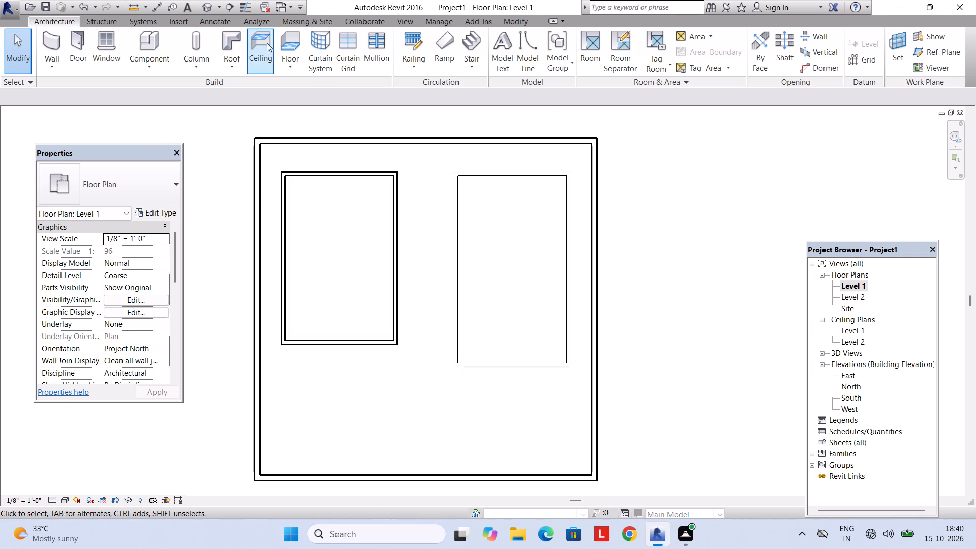
click(290, 47)
click(142, 175)
click(117, 295)
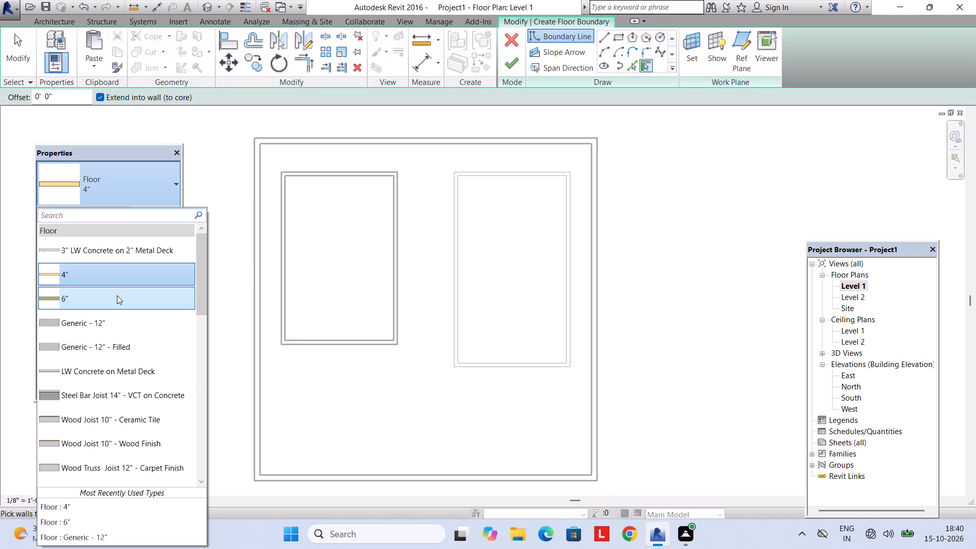
click(632, 66)
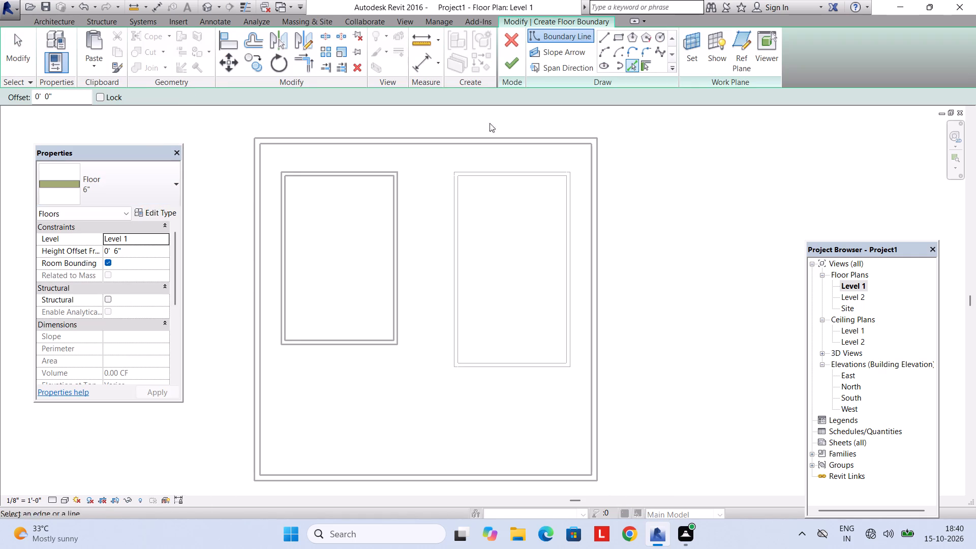
click(263, 201)
click(279, 148)
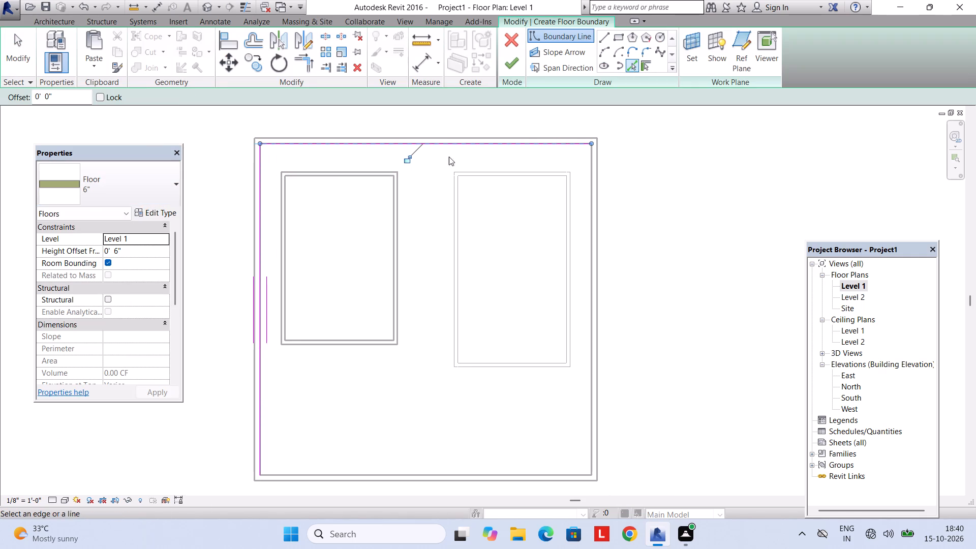
click(591, 180)
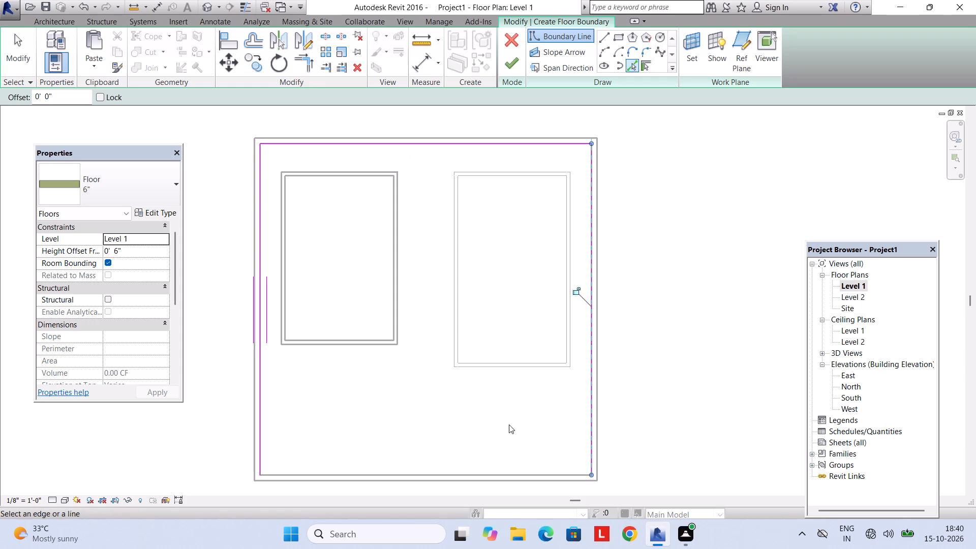
click(460, 472)
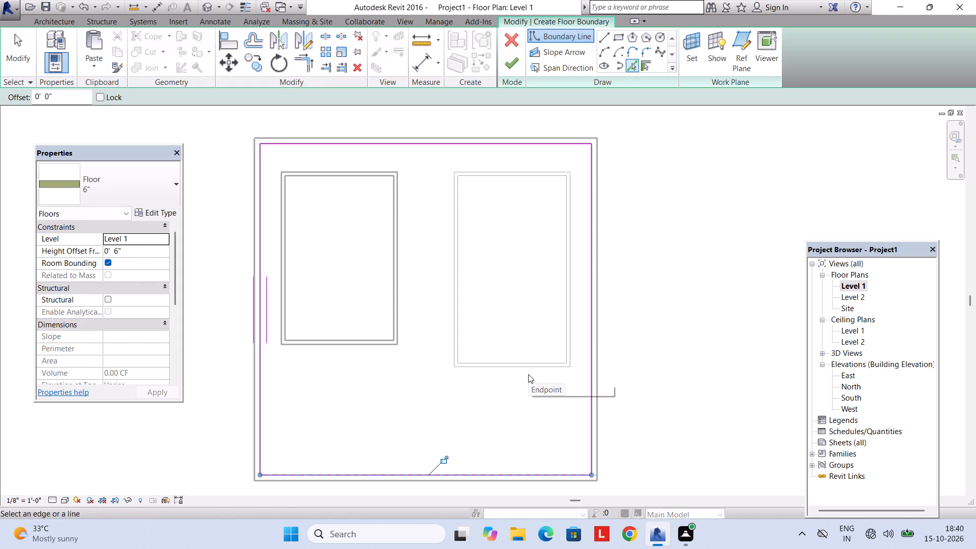
Outline an opening in the 6" floor sketch along the four outer faces of the northeast wall rectangle.
click(532, 372)
click(573, 324)
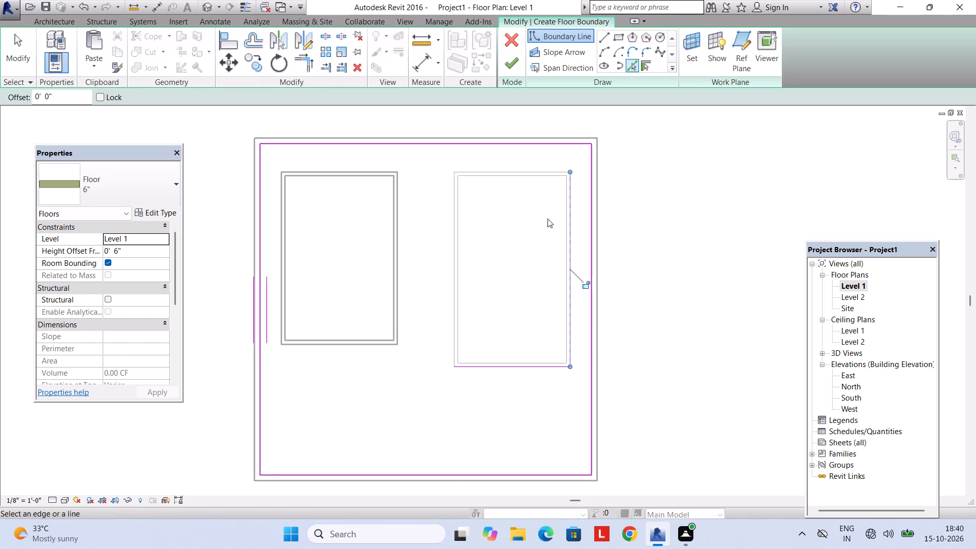
click(526, 171)
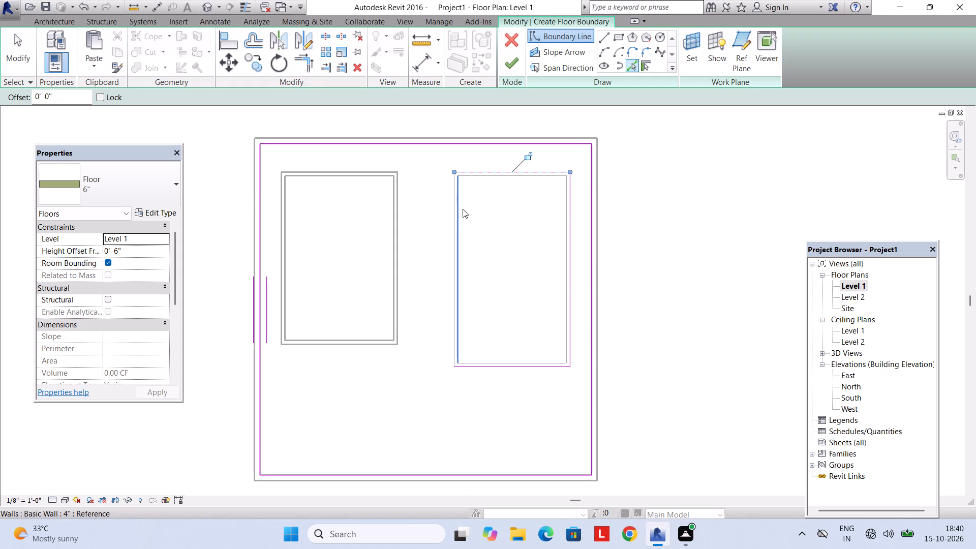
click(451, 225)
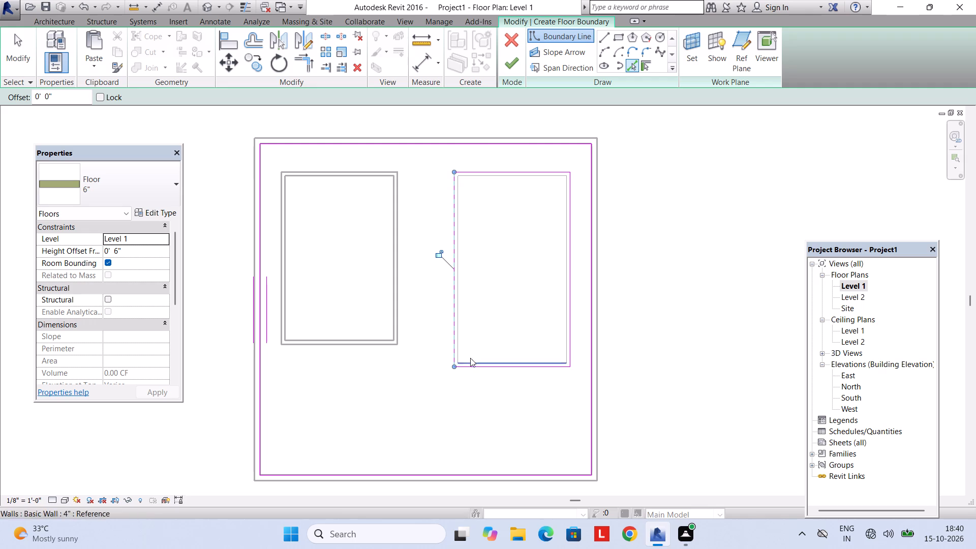
Outline a second opening along the four outer faces of the northwest wall rectangle and finish the 6" floor.
click(400, 265)
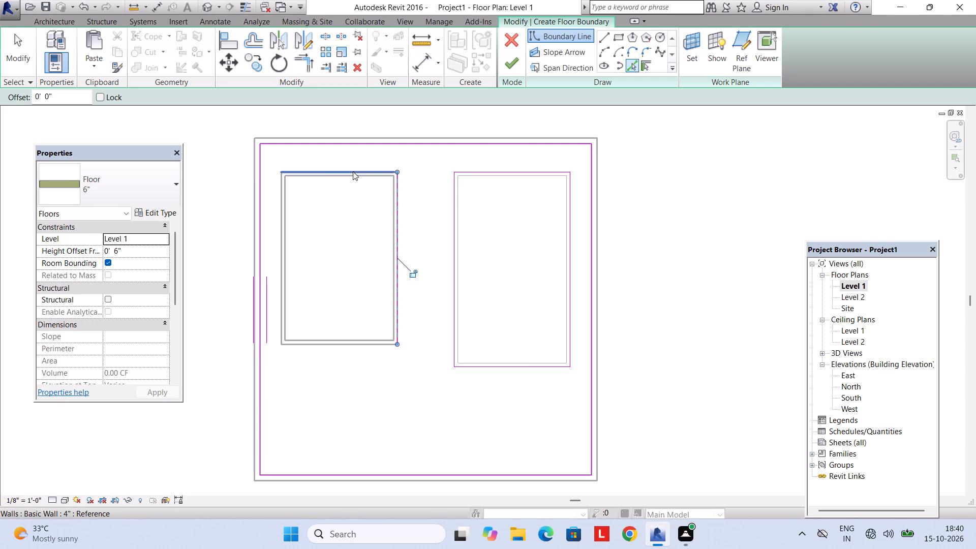
click(353, 171)
click(280, 234)
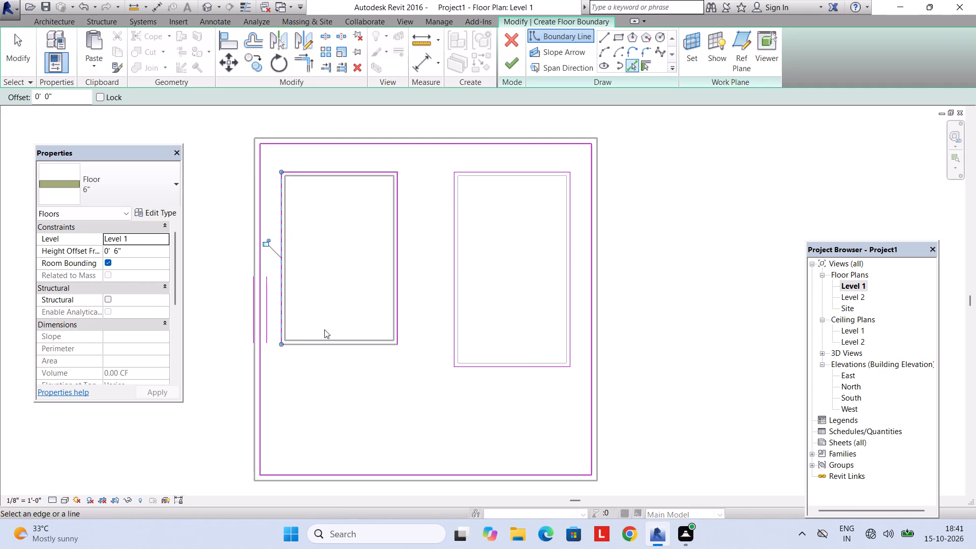
click(331, 348)
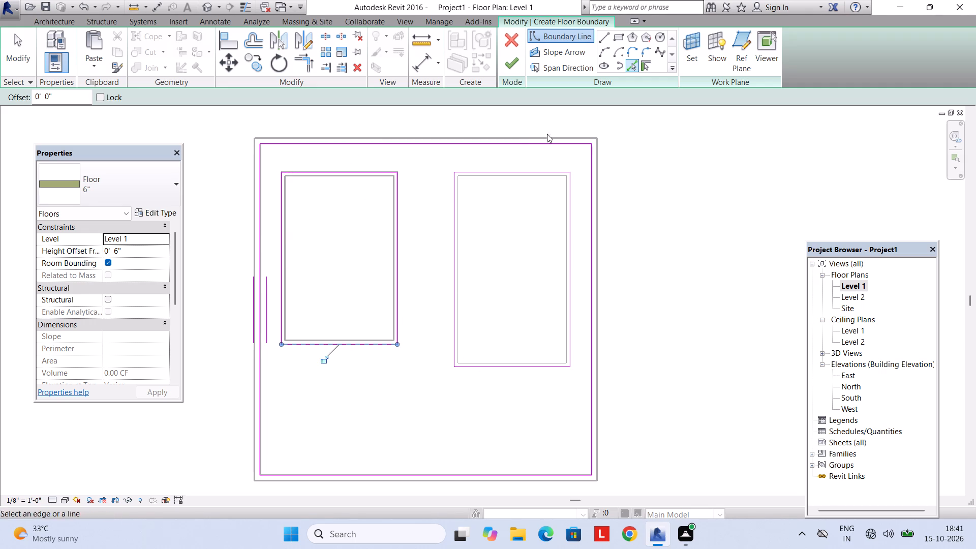
click(514, 65)
key(Escape)
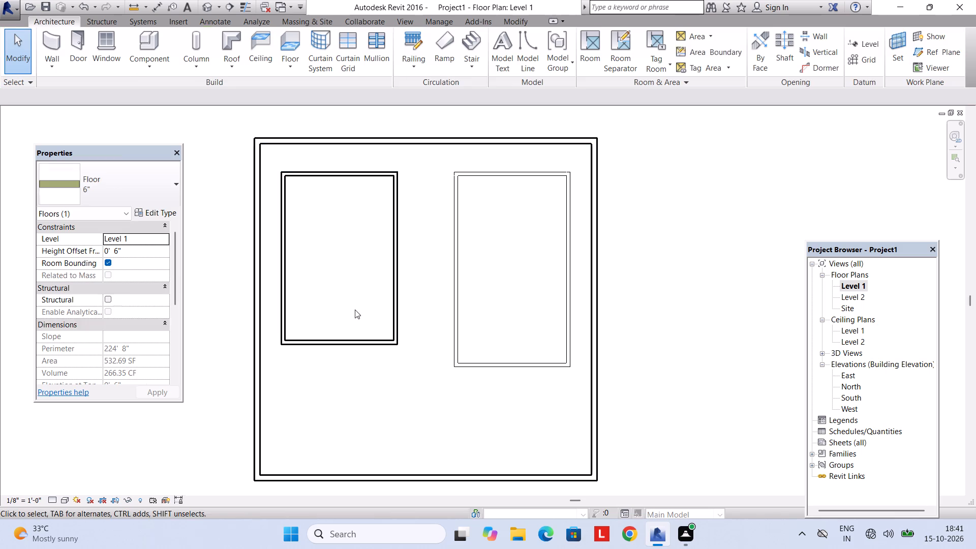
key(Escape)
Open the 3D view and inspect the new floor around the two wall rectangles.
click(405, 20)
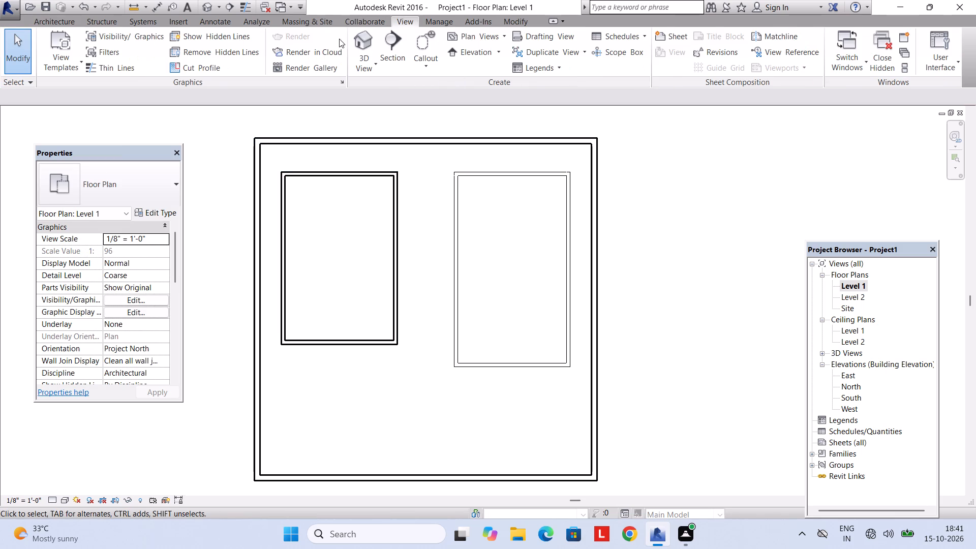
click(361, 37)
shift+middle_drag(459, 286, 451, 384)
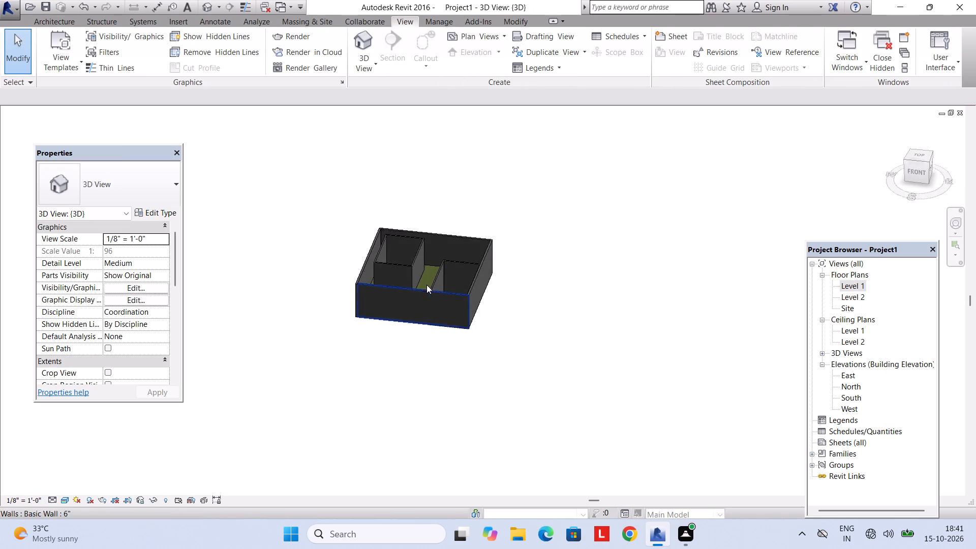
shift+middle_drag(426, 285, 453, 375)
scroll(444, 291, up, 5)
shift+middle_drag(434, 296, 520, 246)
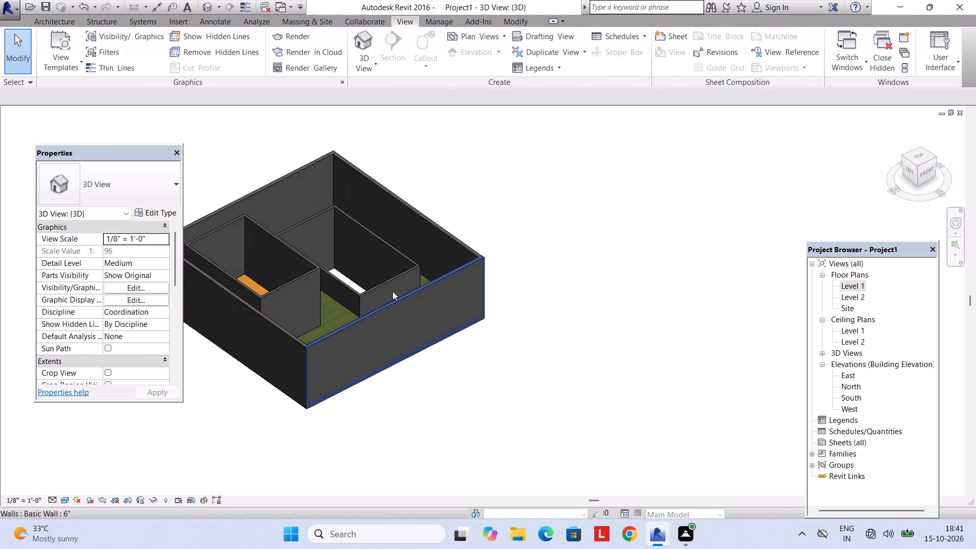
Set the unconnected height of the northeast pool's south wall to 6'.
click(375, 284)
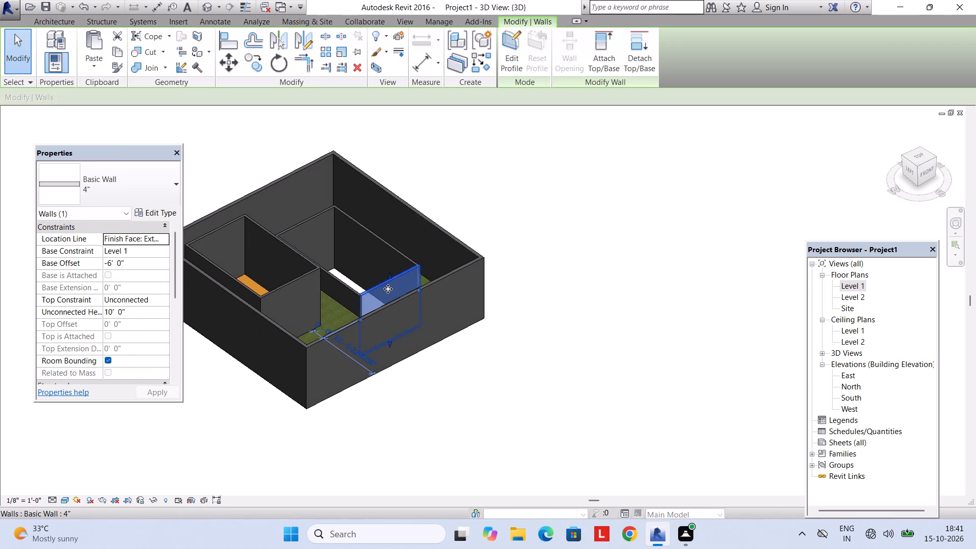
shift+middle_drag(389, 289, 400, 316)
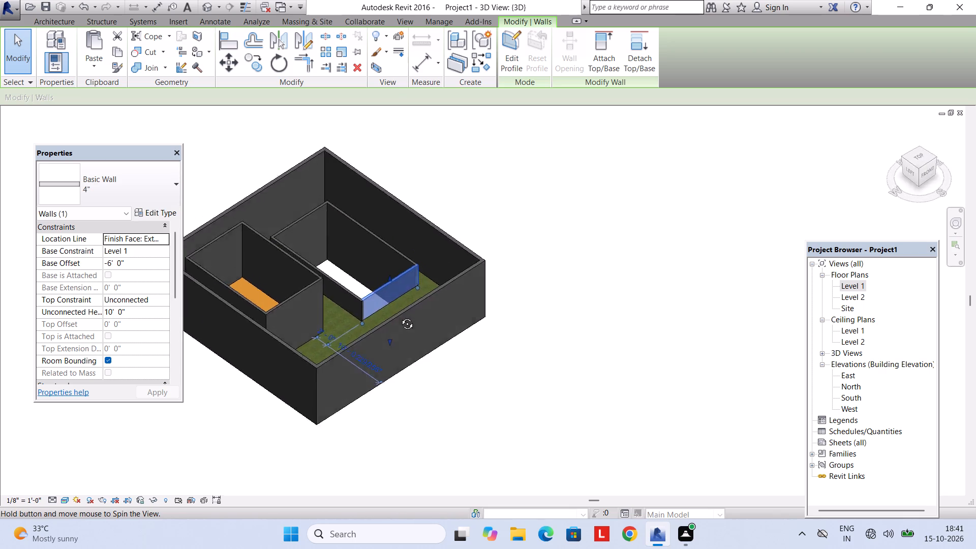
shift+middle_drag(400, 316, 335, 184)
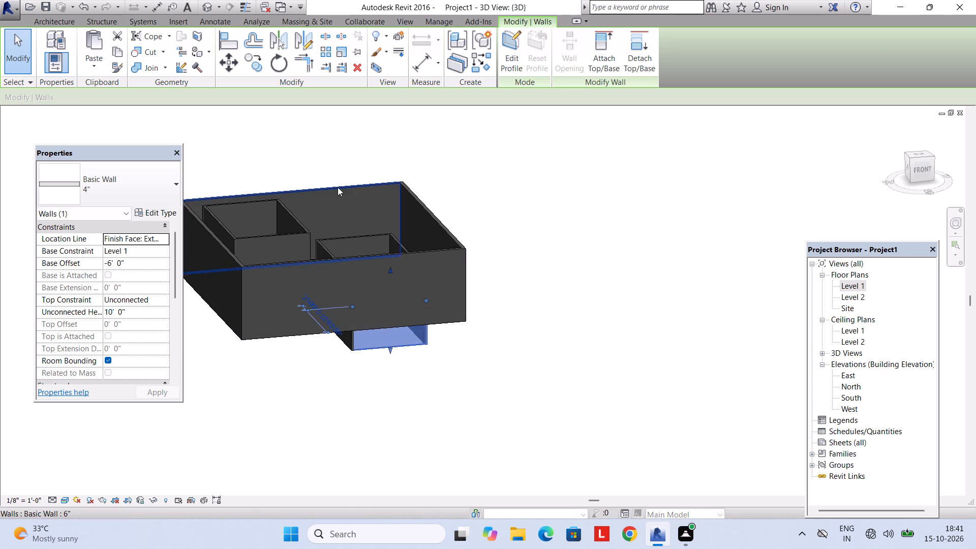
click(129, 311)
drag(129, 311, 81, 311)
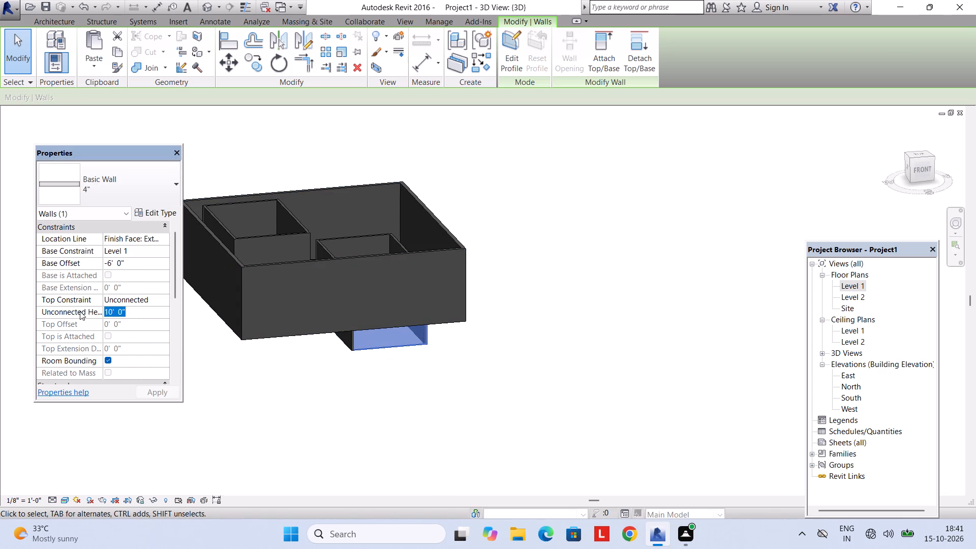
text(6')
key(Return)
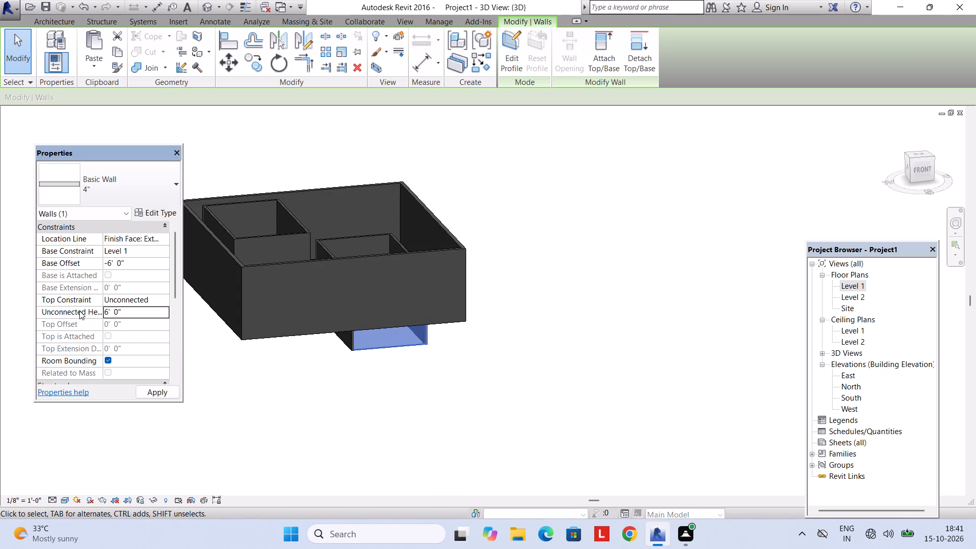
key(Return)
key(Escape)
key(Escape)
Check the pool's south wall from above and below, and set its unconnected height to 6.5'.
shift+middle_drag(360, 360, 325, 454)
middle_drag(404, 325, 396, 423)
shift+middle_drag(368, 359, 411, 374)
scroll(409, 374, up, 1)
shift+middle_drag(405, 370, 369, 207)
shift+middle_drag(398, 301, 396, 182)
shift+middle_drag(420, 301, 403, 436)
shift+middle_drag(353, 307, 406, 393)
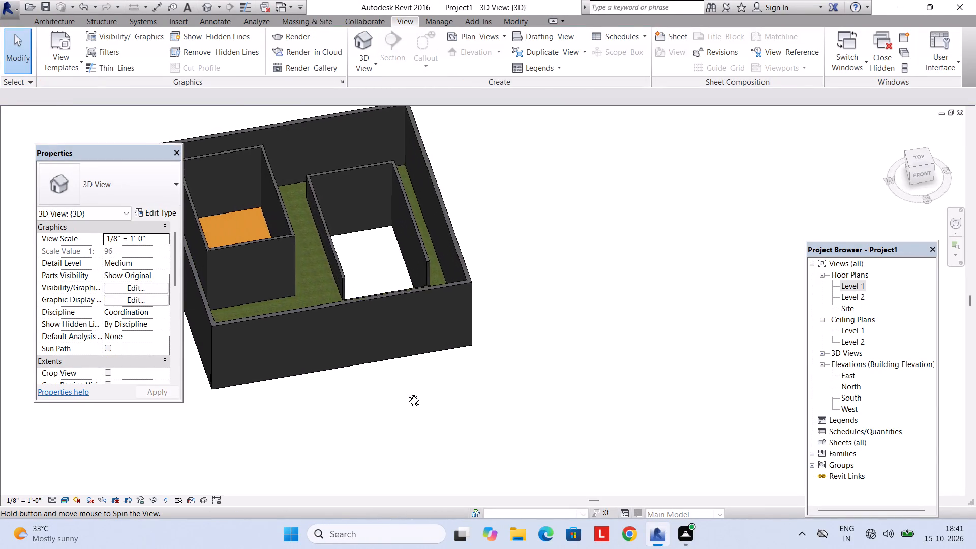
shift+middle_drag(406, 393, 378, 228)
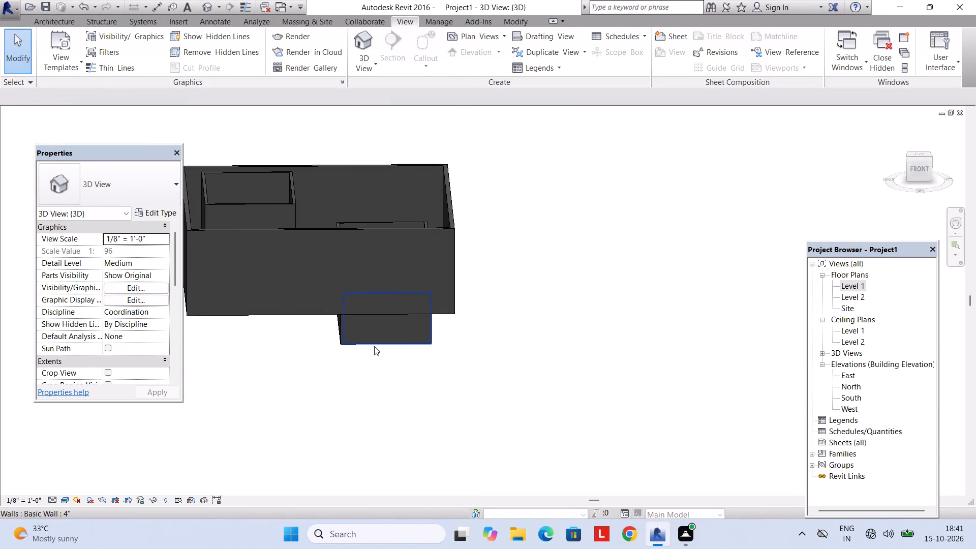
click(374, 346)
shift+middle_drag(390, 289, 399, 386)
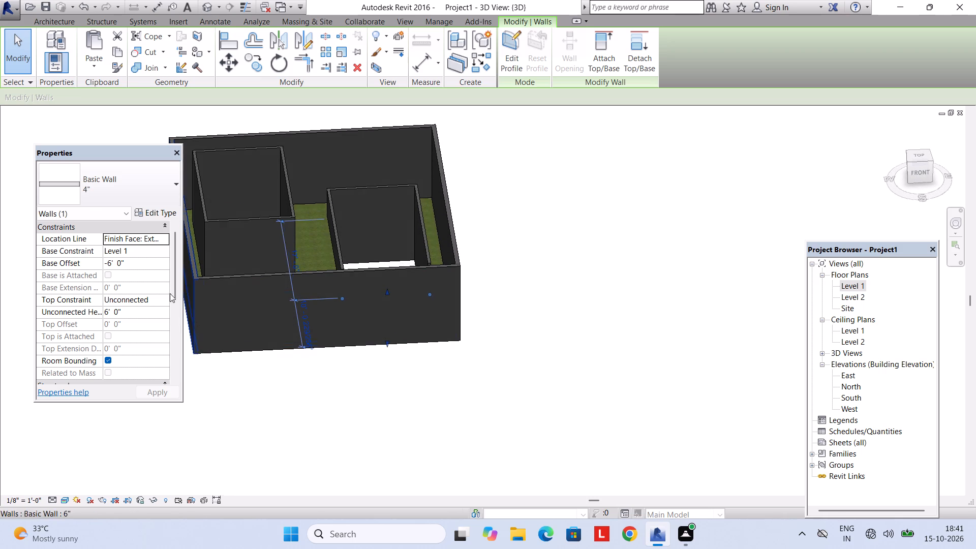
click(126, 311)
drag(126, 311, 65, 311)
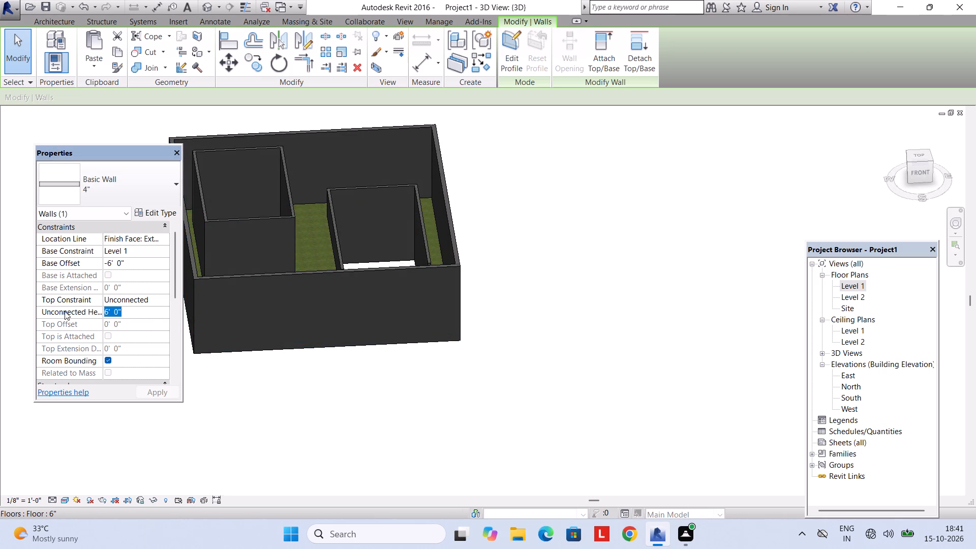
text(6.5')
key(Return)
key(Return)
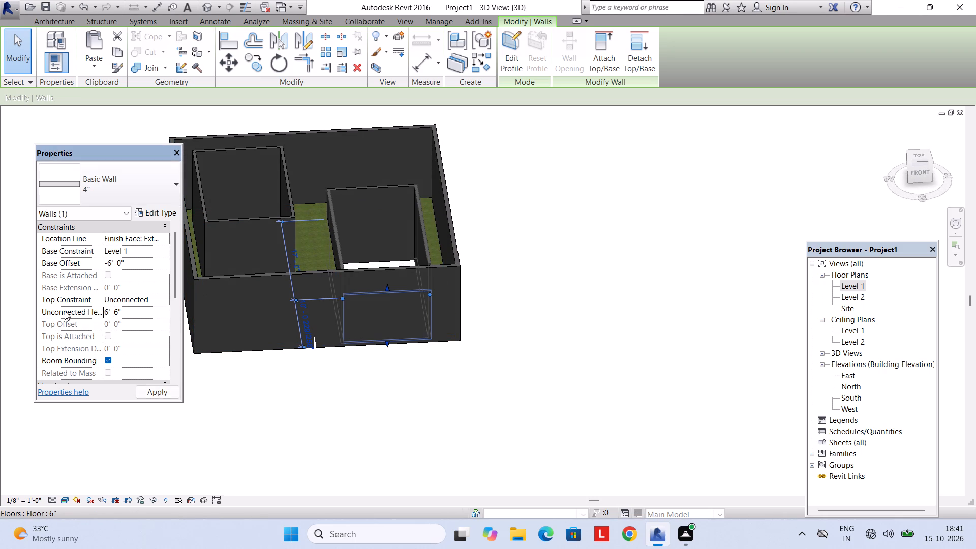
key(Escape)
key(Escape)
Set the unconnected height of the pool's west and north walls to 6.5'.
shift+middle_drag(334, 317, 326, 424)
shift+middle_drag(381, 296, 385, 348)
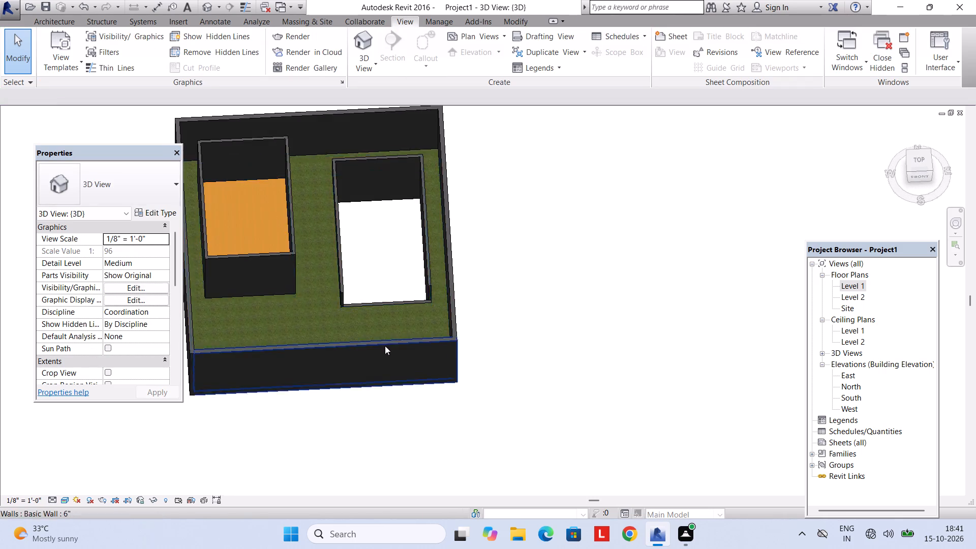
scroll(382, 327, up, 3)
middle_drag(298, 257, 288, 353)
click(304, 283)
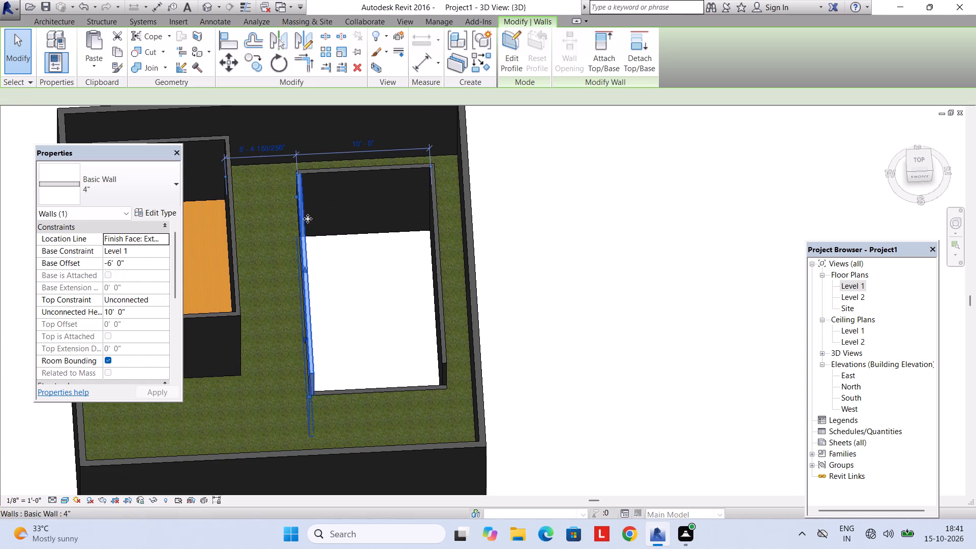
ctrl+click(341, 168)
ctrl+click(438, 229)
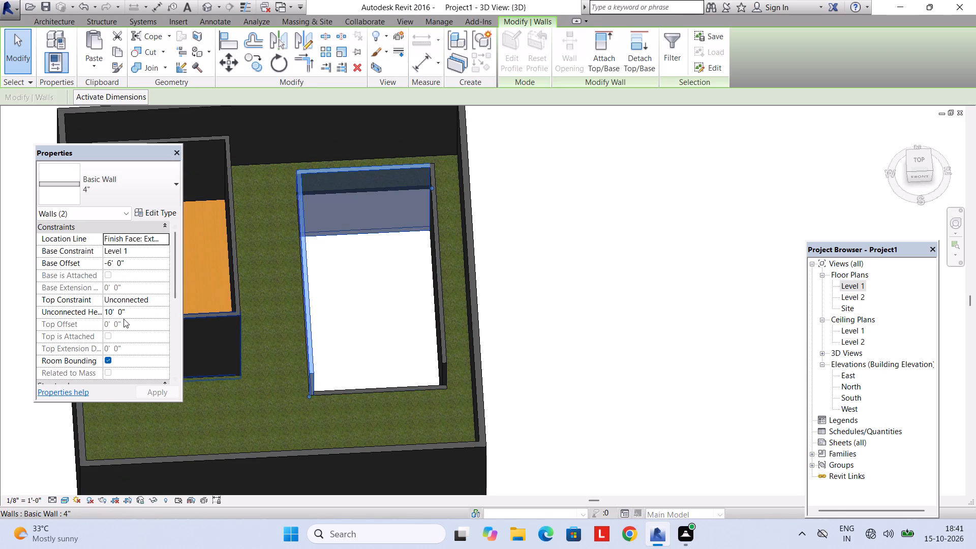
click(125, 314)
drag(125, 314, 74, 313)
text(-.5')
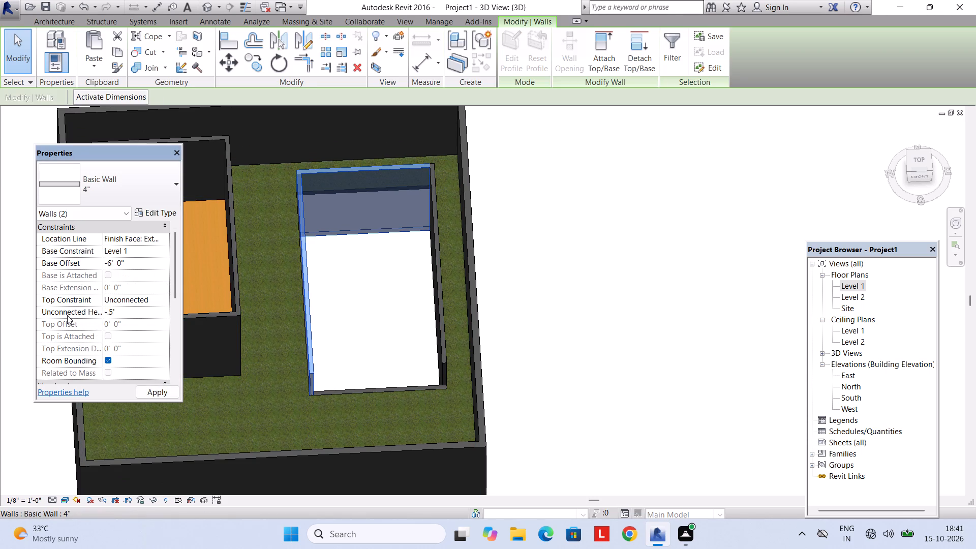
key(BackSpace)
key(BackSpace)
key(BackSpace)
key(BackSpace)
key(BackSpace)
key(6)
key(period)
text(5')
key(Return)
key(Return)
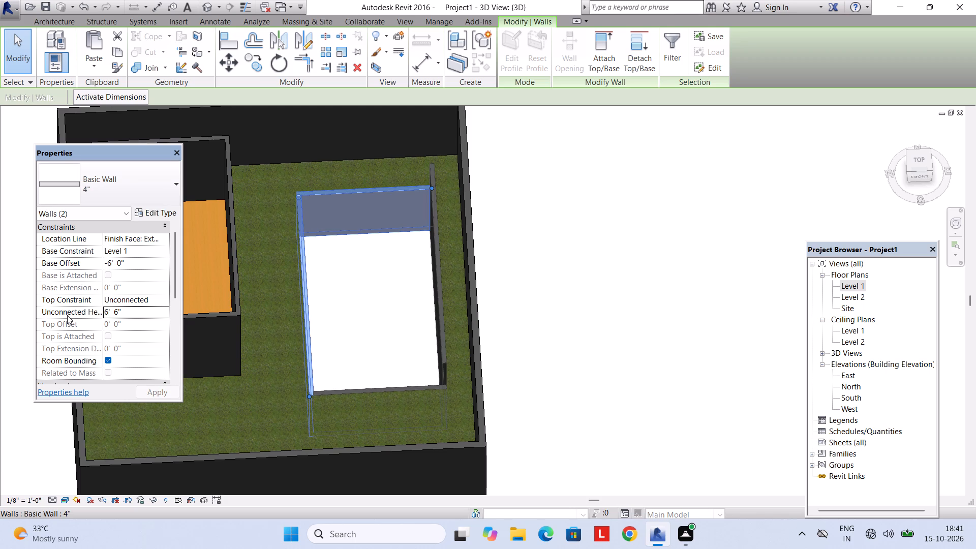
key(Escape)
key(Escape)
Set the unconnected height of the pool's east wall to 6.5'.
scroll(298, 298, up, 1)
click(460, 267)
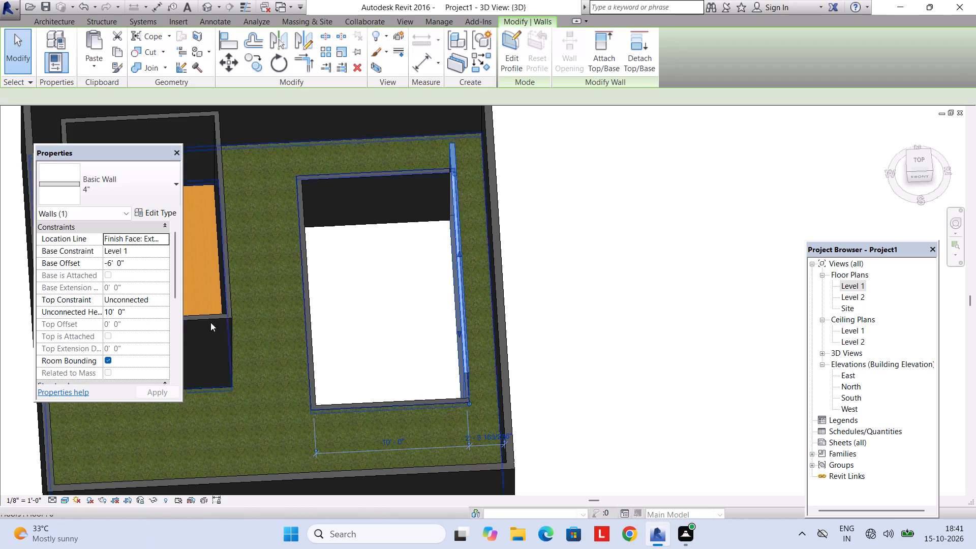
click(127, 314)
drag(127, 313, 66, 313)
text(6.5')
key(Return)
key(Return)
key(Escape)
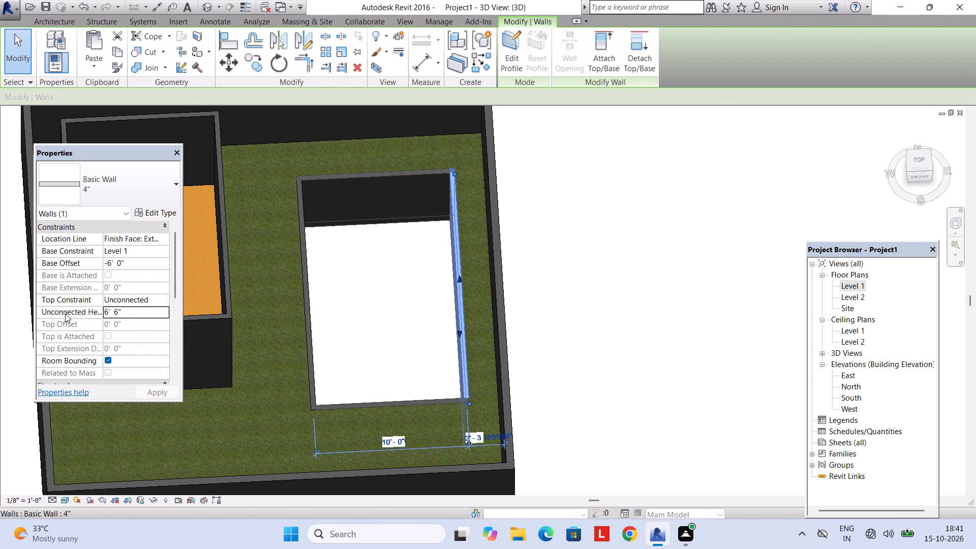
key(Escape)
Examine the four pool walls against the surrounding grass floor from several angles in the 3D view.
scroll(292, 310, down, 3)
middle_drag(307, 321, 280, 265)
scroll(311, 291, up, 3)
middle_drag(325, 346, 360, 235)
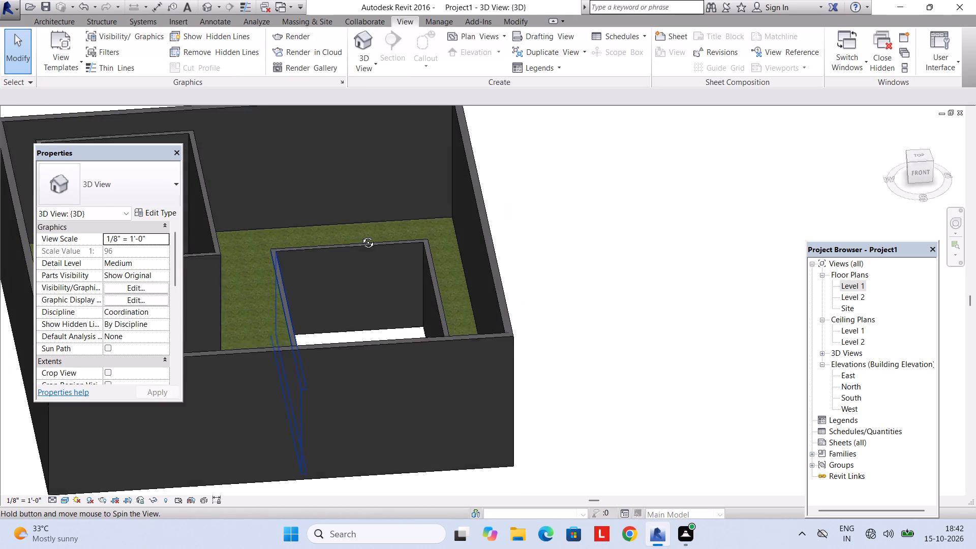
middle_drag(360, 235, 360, 234)
middle_drag(359, 340, 302, 197)
middle_drag(338, 304, 381, 434)
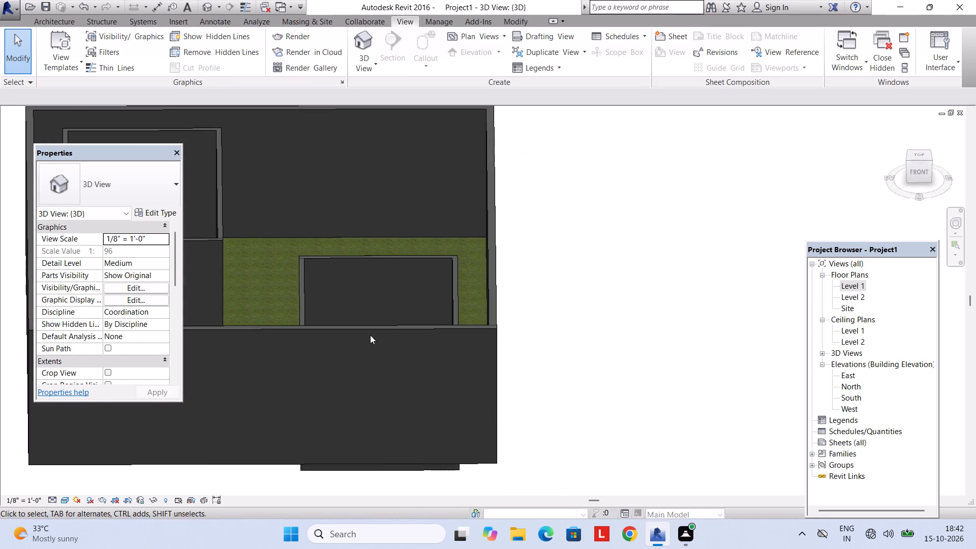
shift+middle_drag(370, 335, 368, 411)
scroll(378, 338, up, 1)
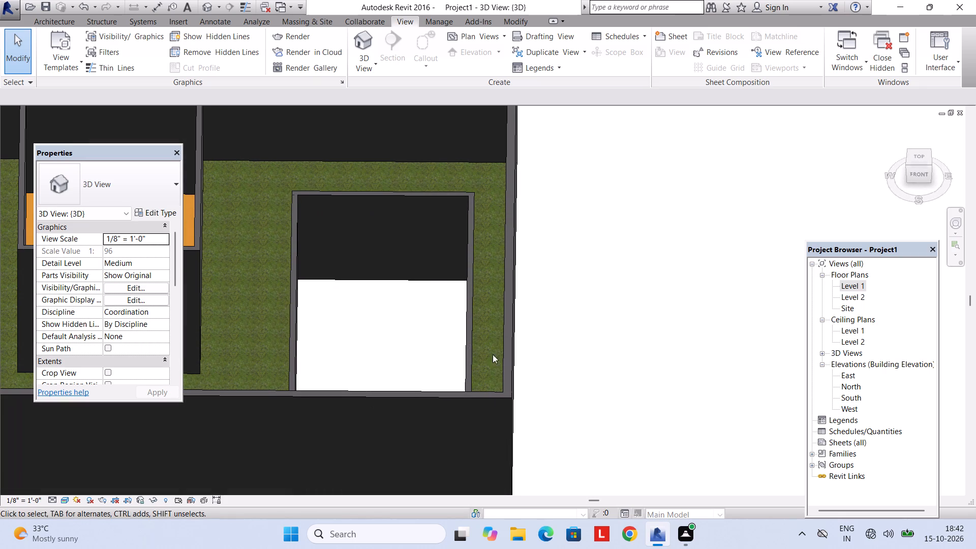
In the Level 1 floor plan, start a new floor and duplicate the 6" floor type as 3".
double_click(860, 285)
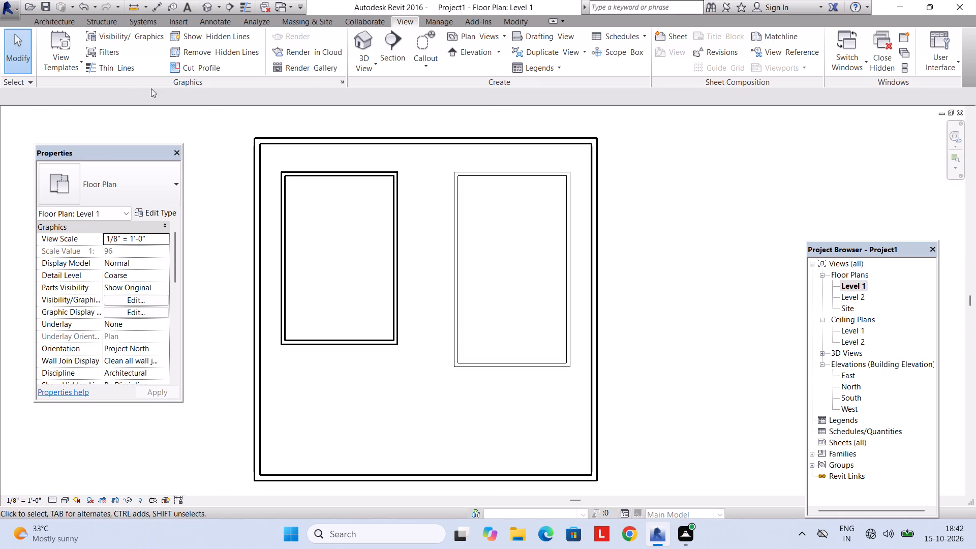
click(68, 18)
click(291, 51)
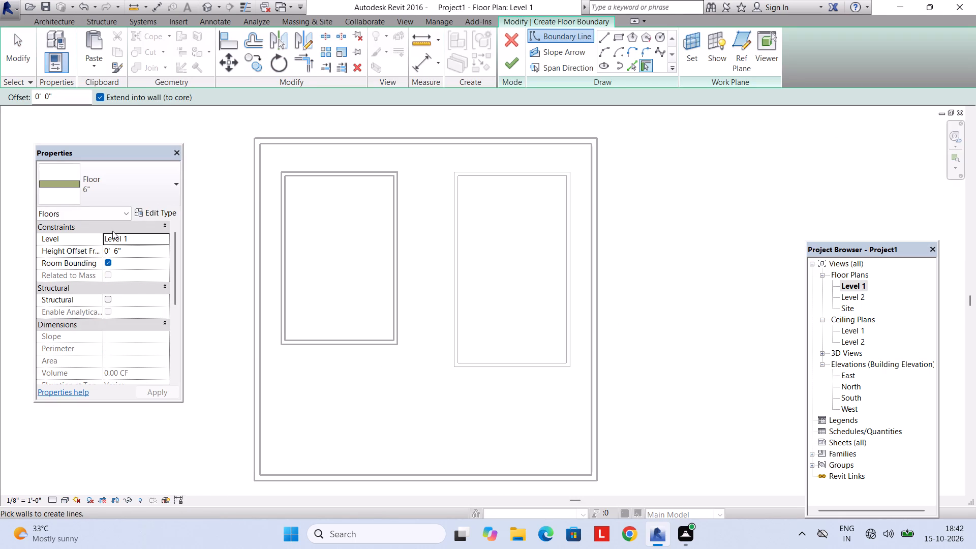
click(156, 217)
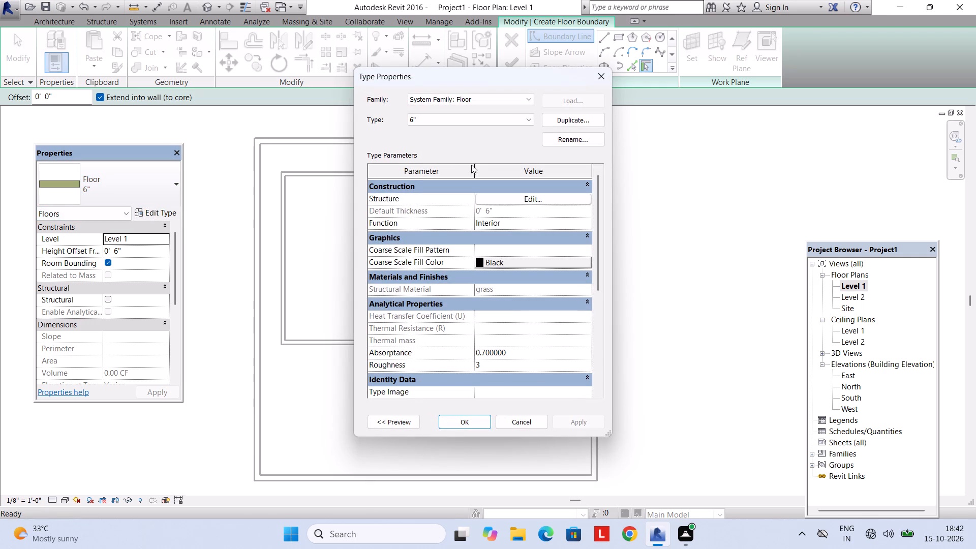
click(568, 120)
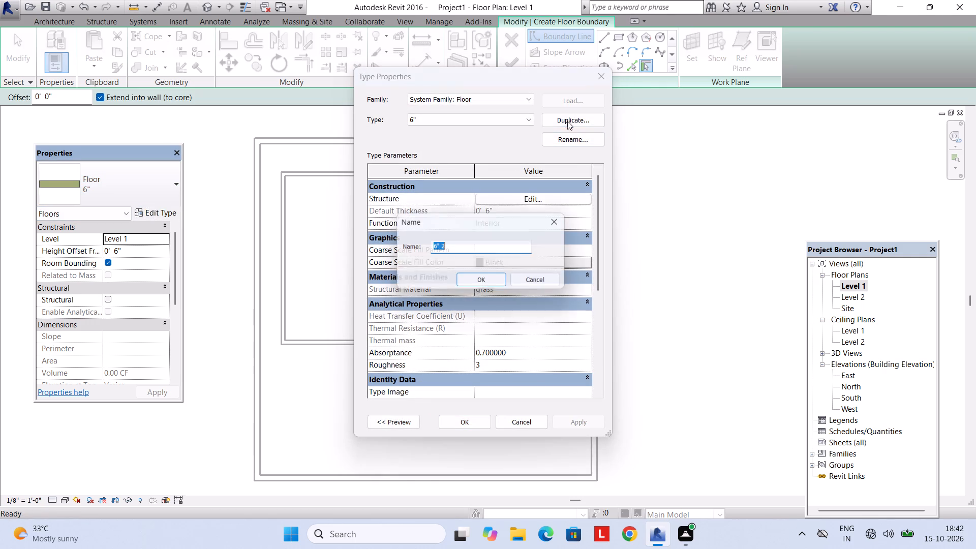
key(9)
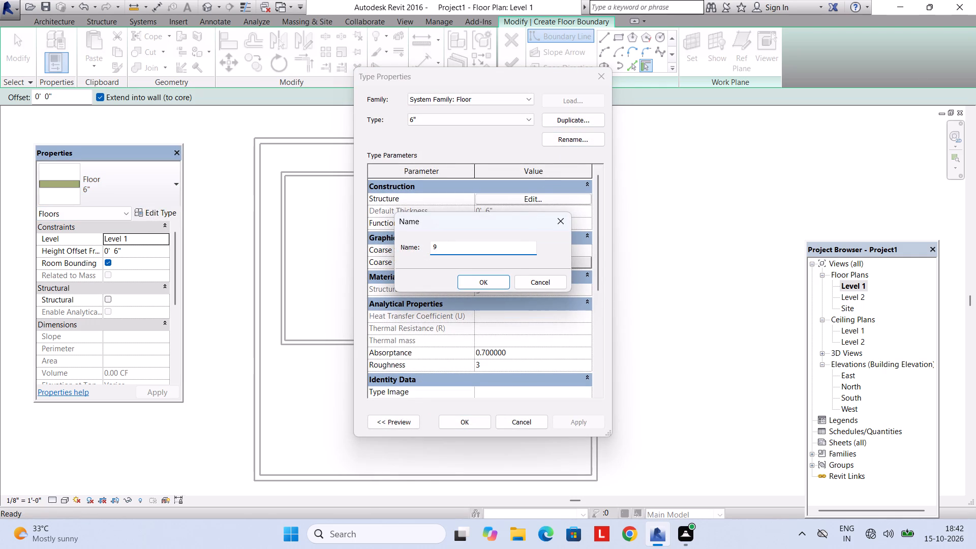
key(BackSpace)
key(3)
key(shift+quotedbl)
key(Return)
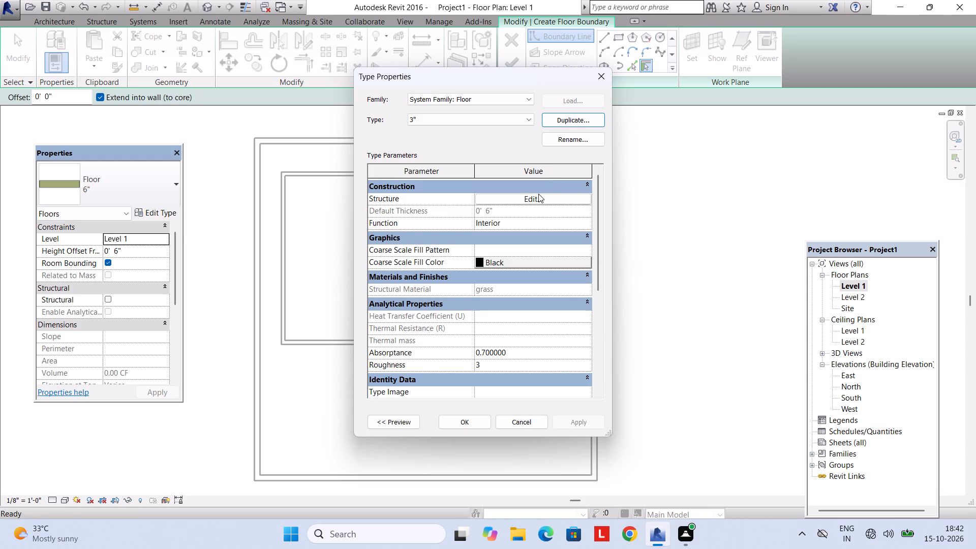
Set the thickness of the 3" floor type's structure layer to 3".
click(538, 195)
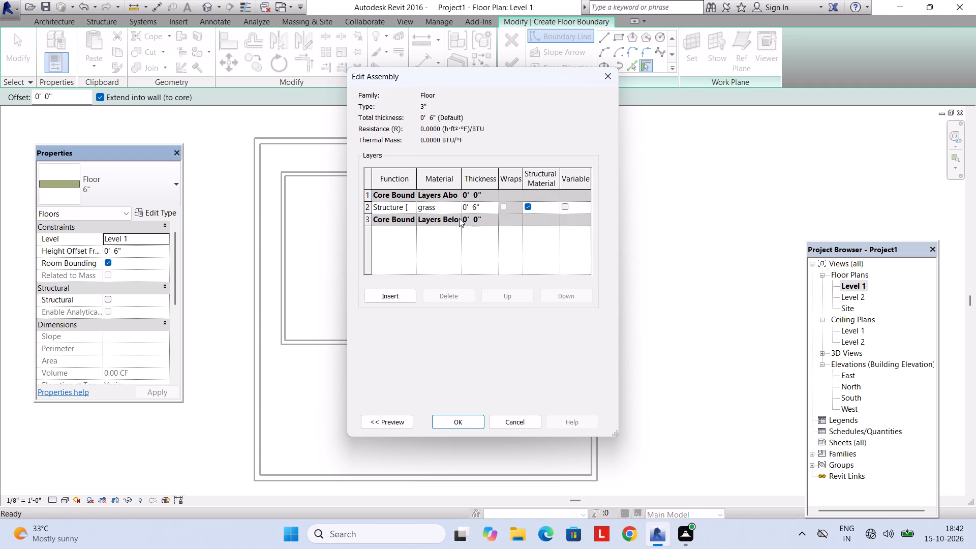
click(459, 217)
click(454, 216)
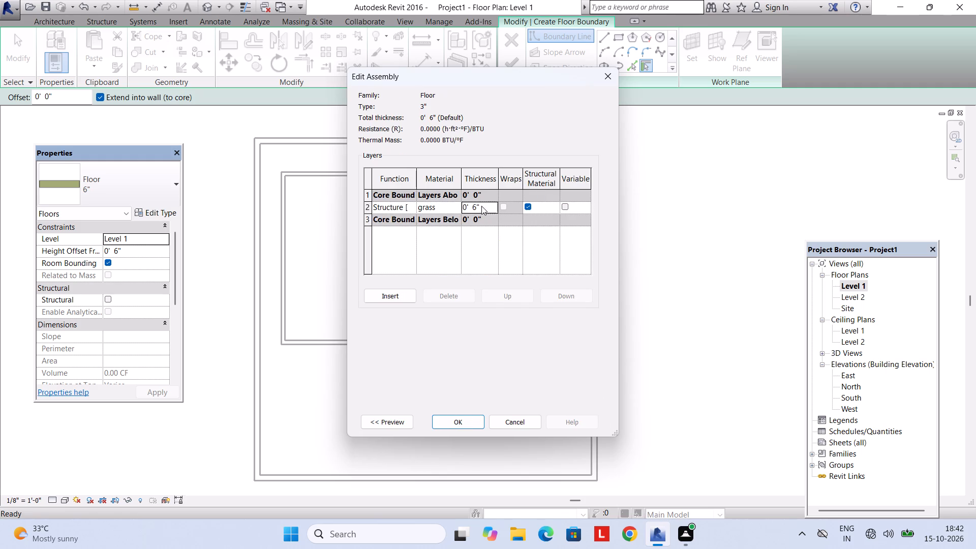
click(481, 206)
drag(481, 206, 406, 211)
key(9)
key(BackSpace)
text(3")
key(Return)
Create a new material named TILES for the floor type's structure layer.
click(453, 205)
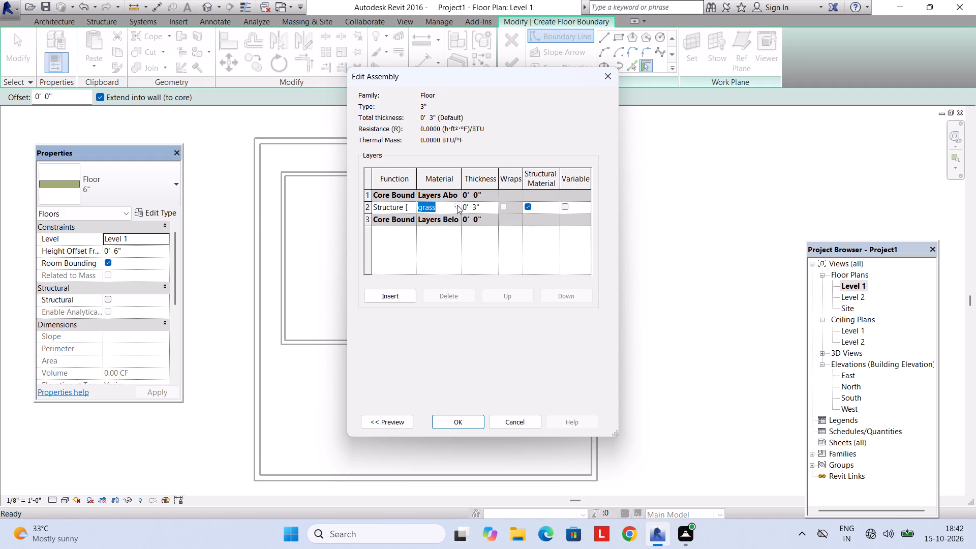
click(457, 205)
click(239, 394)
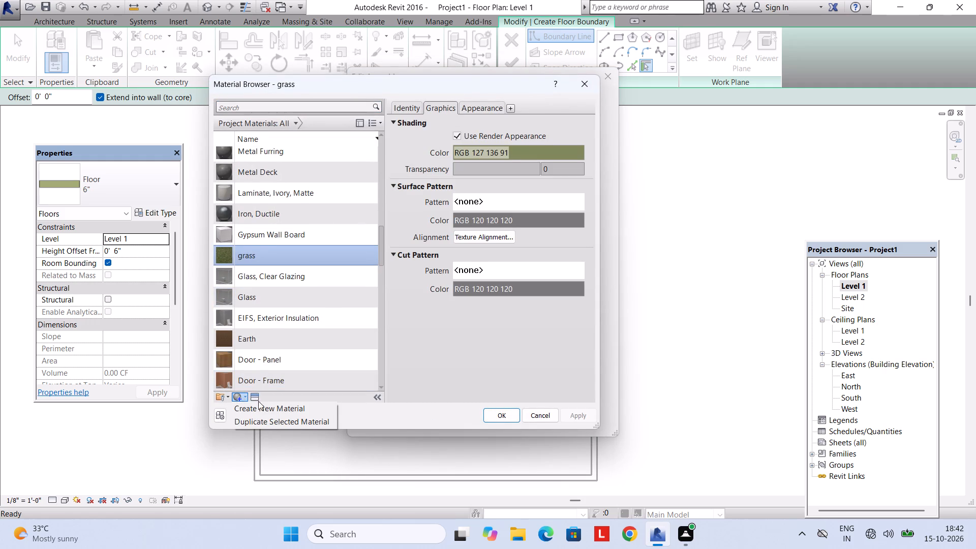
click(260, 403)
right_click(307, 252)
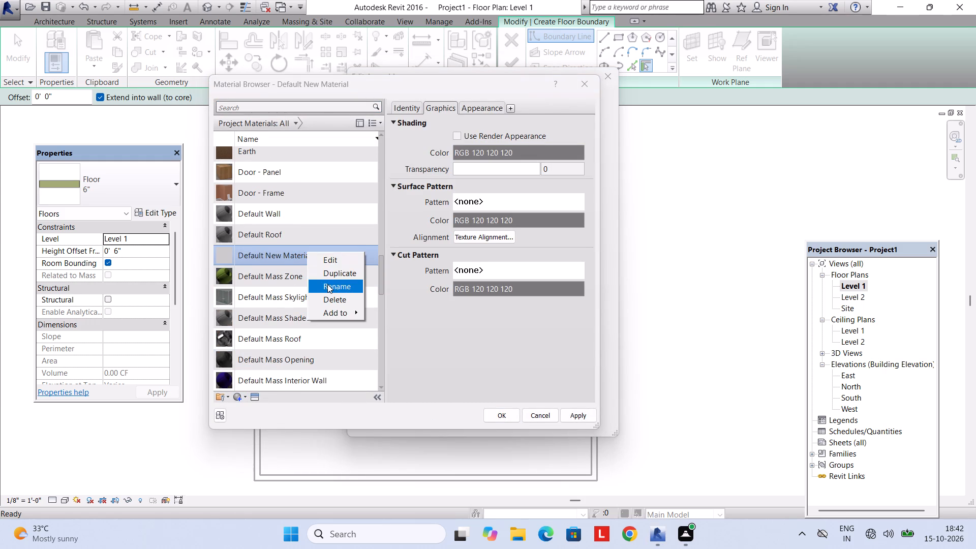
click(327, 284)
text(TILES)
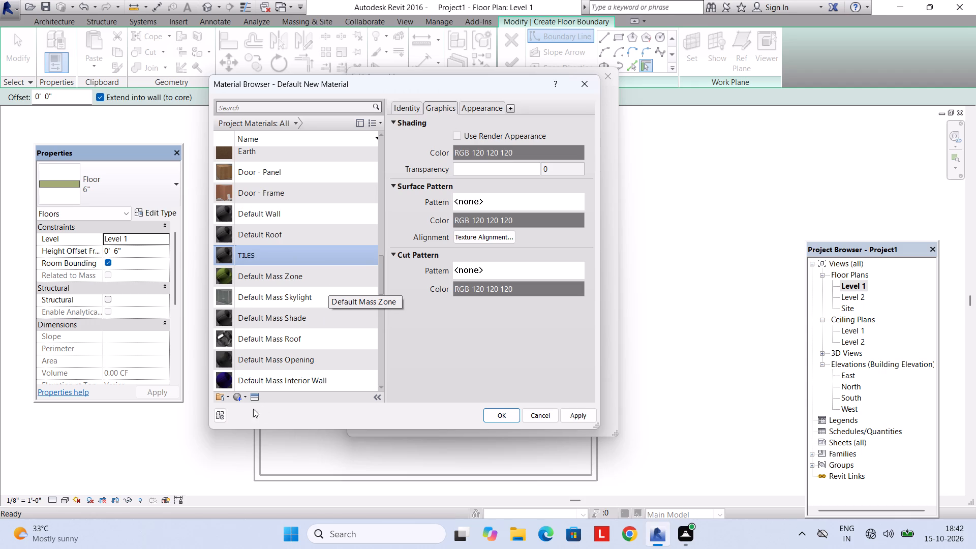
Search the appearance asset library for TILES and POOL and look through the liquid category.
click(257, 400)
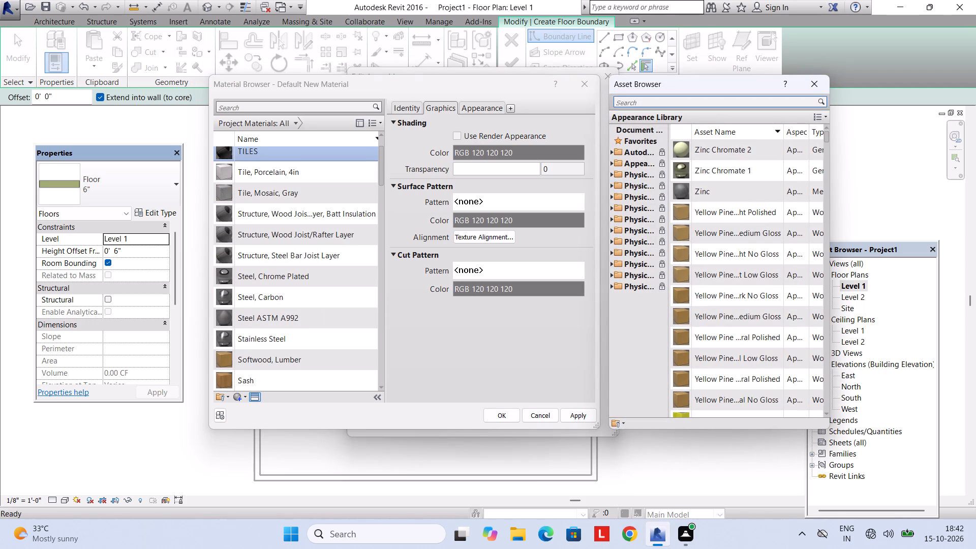
click(716, 100)
text(TILES)
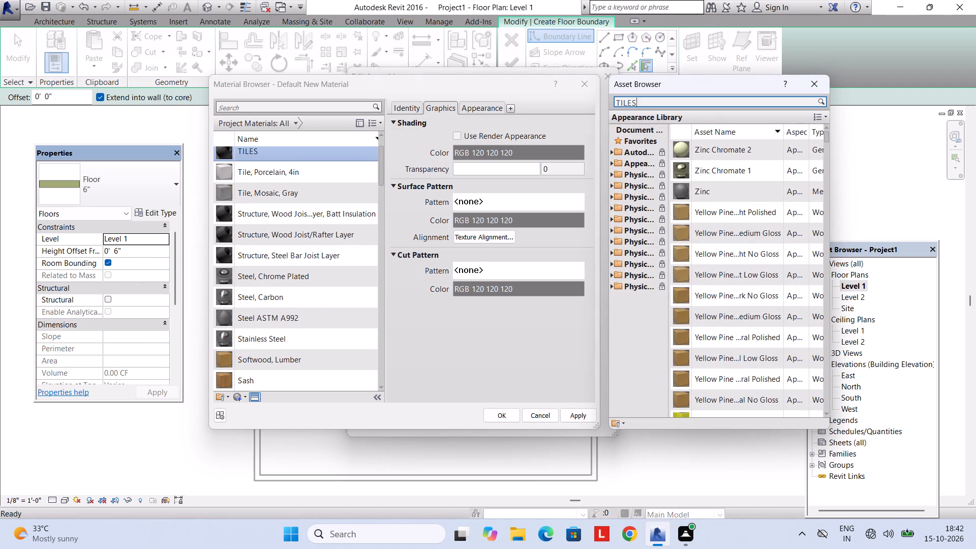
key(Return)
key(BackSpace)
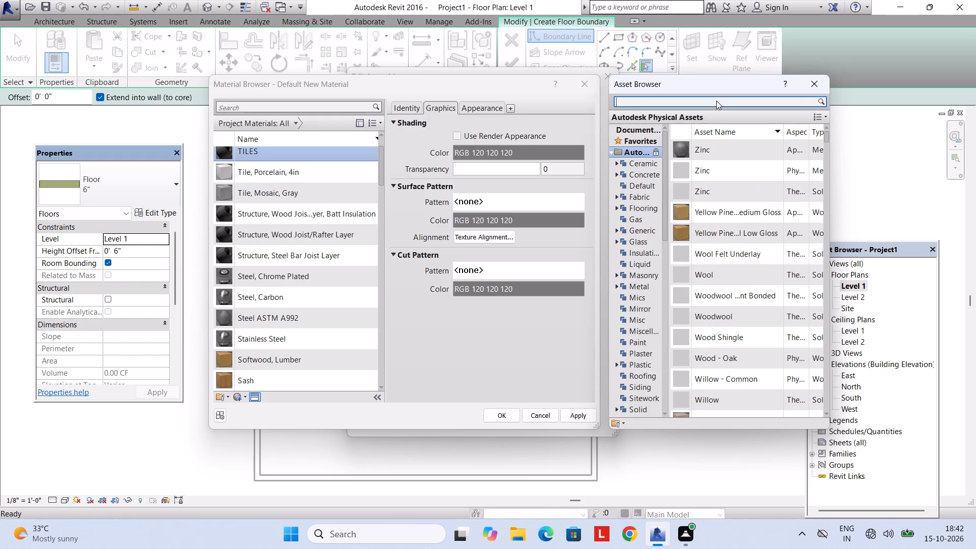
text(POOL)
key(Return)
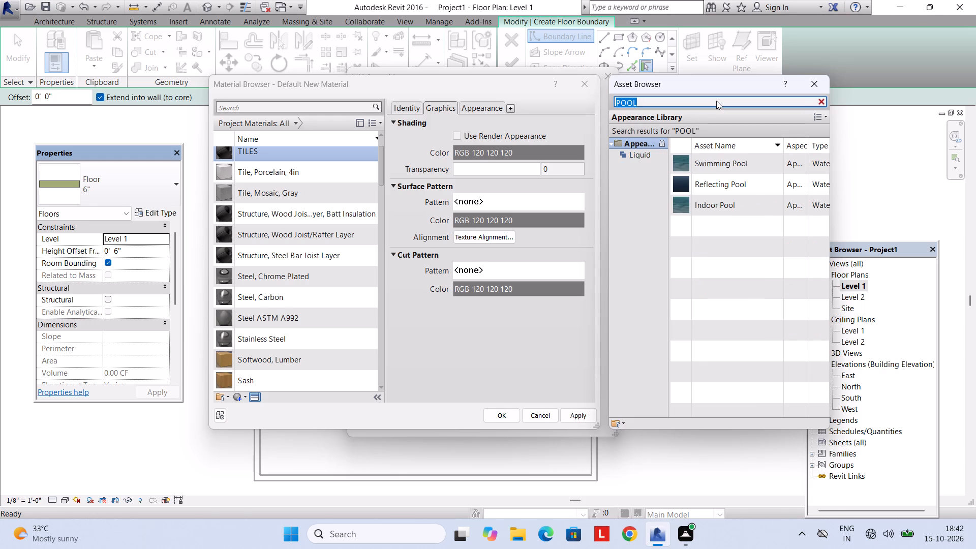
click(647, 155)
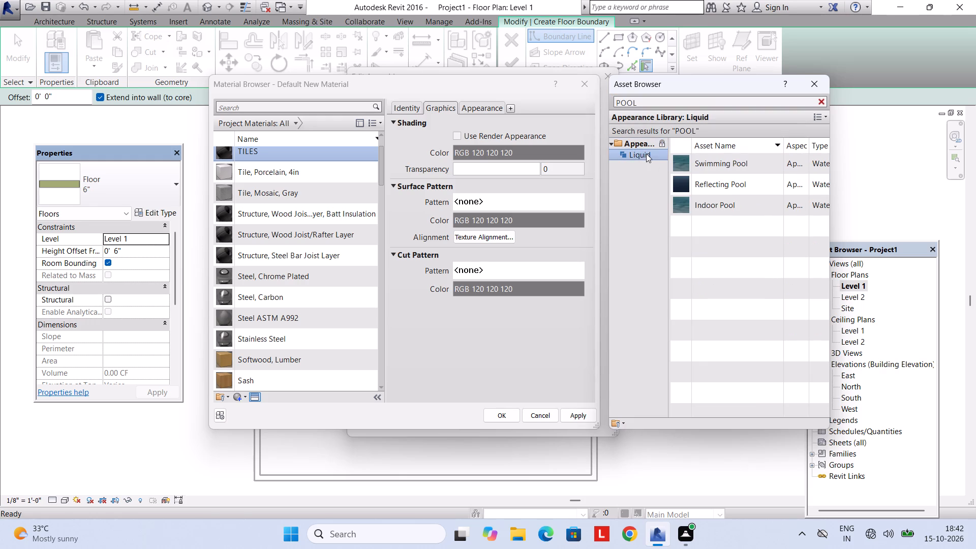
triple_click(646, 147)
click(646, 147)
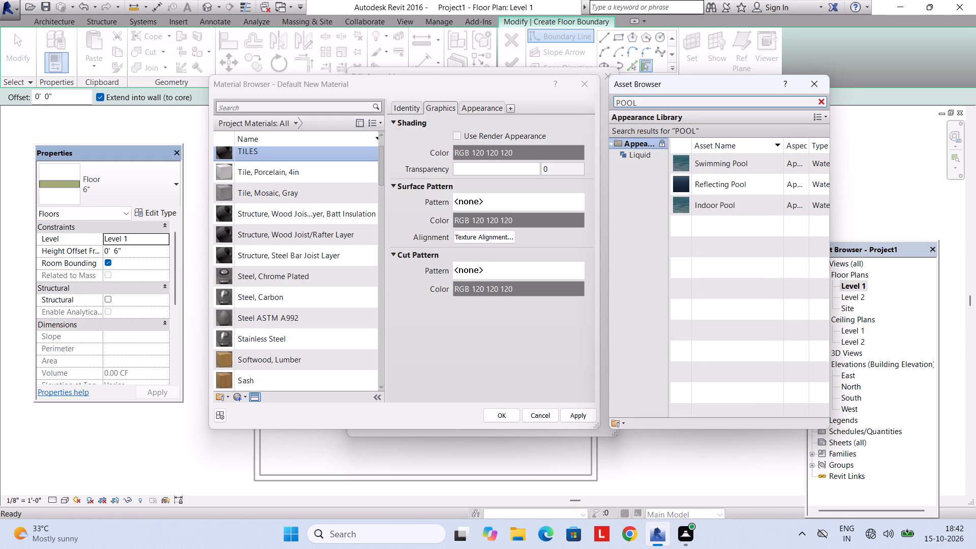
Search the asset library for TILES and apply the ceramic 1in Squares - Mosaic Blue appearance to the TILES material.
click(674, 104)
text(TILES)
key(Return)
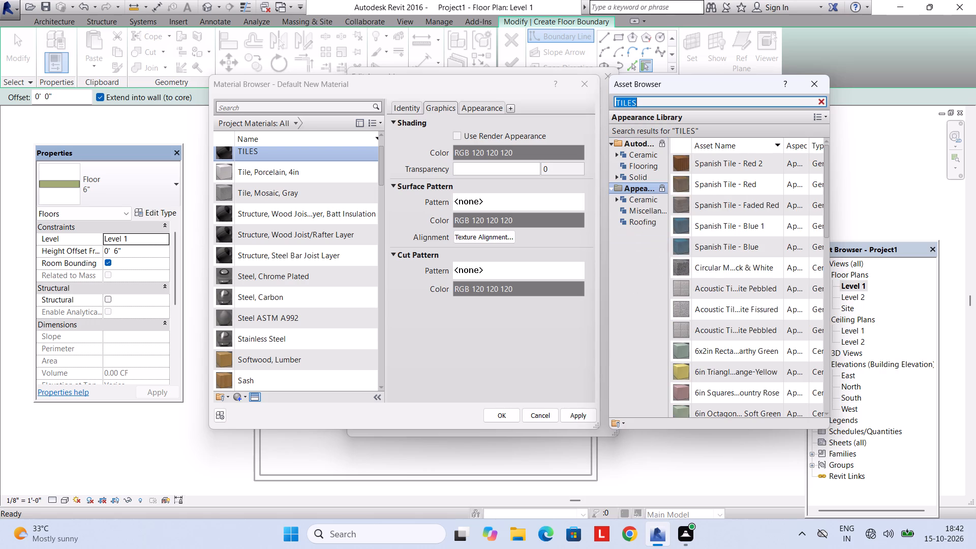
click(640, 203)
click(642, 222)
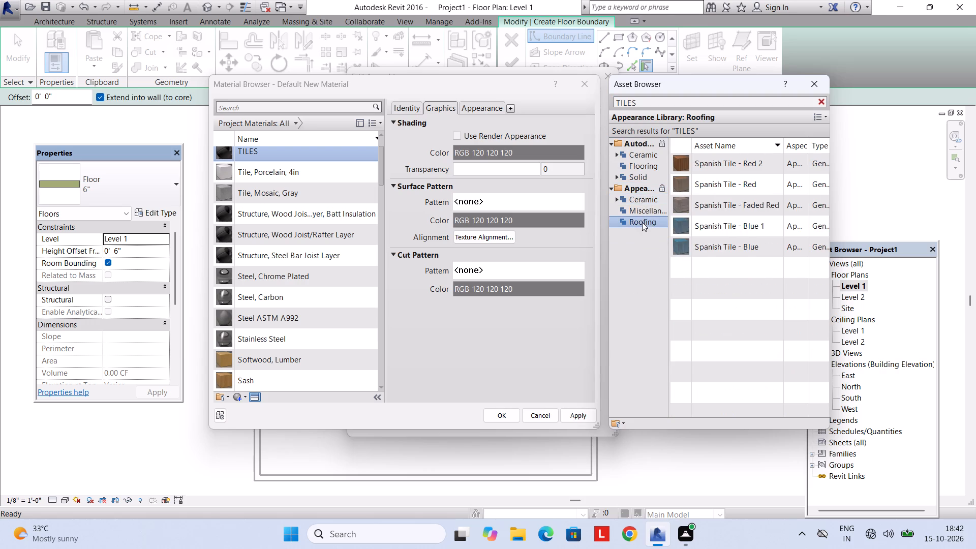
click(642, 215)
click(644, 221)
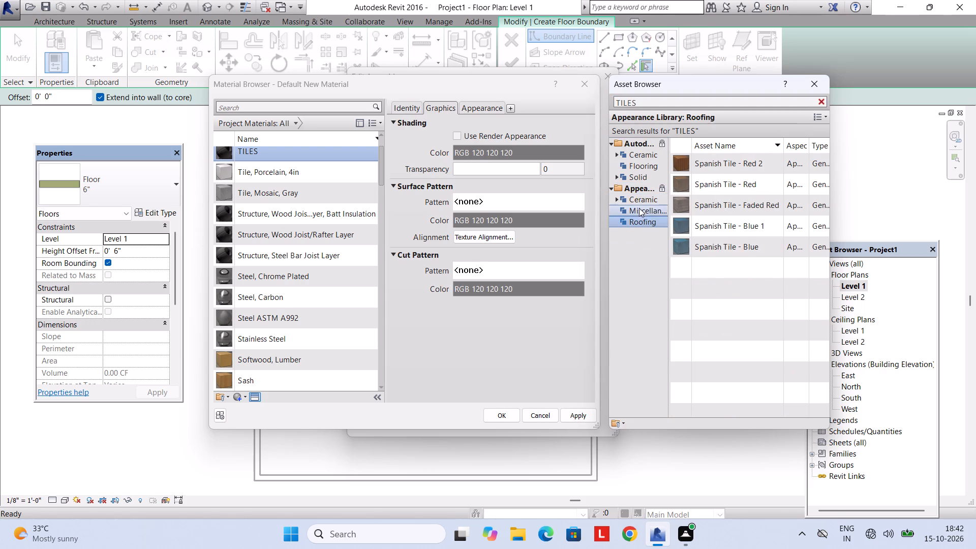
click(637, 198)
scroll(703, 254, down, 5)
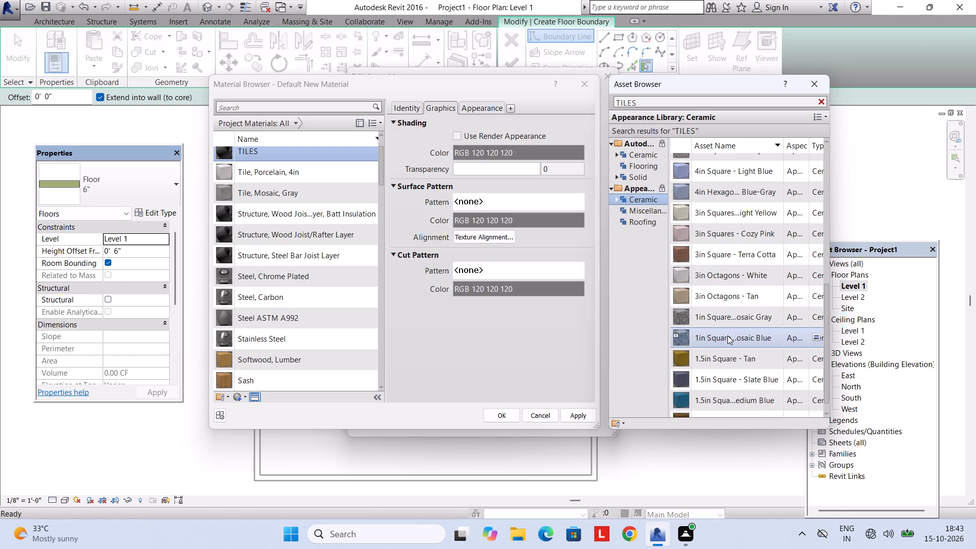
double_click(726, 334)
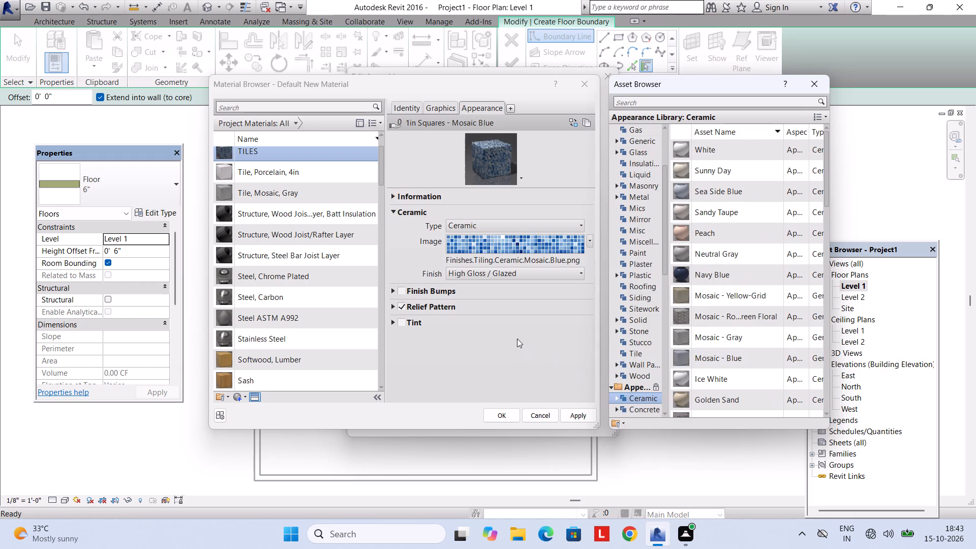
Make the TILES material's shading use its render appearance, and accept the material, layer and floor type settings.
click(502, 277)
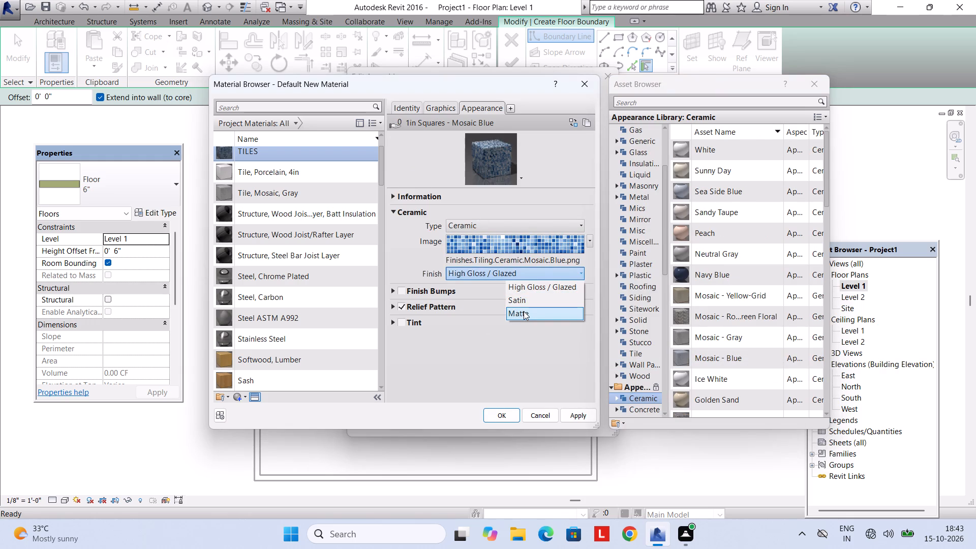
click(438, 103)
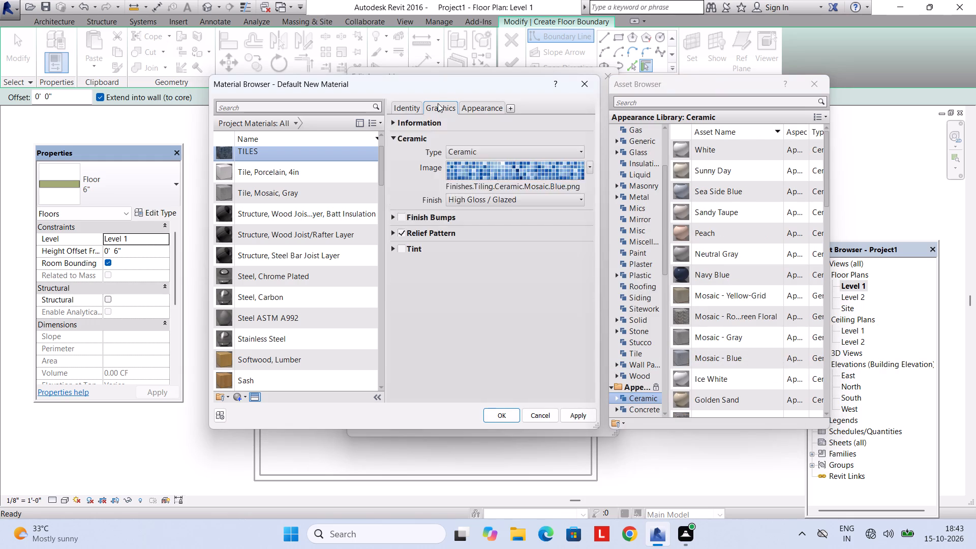
click(451, 135)
click(454, 135)
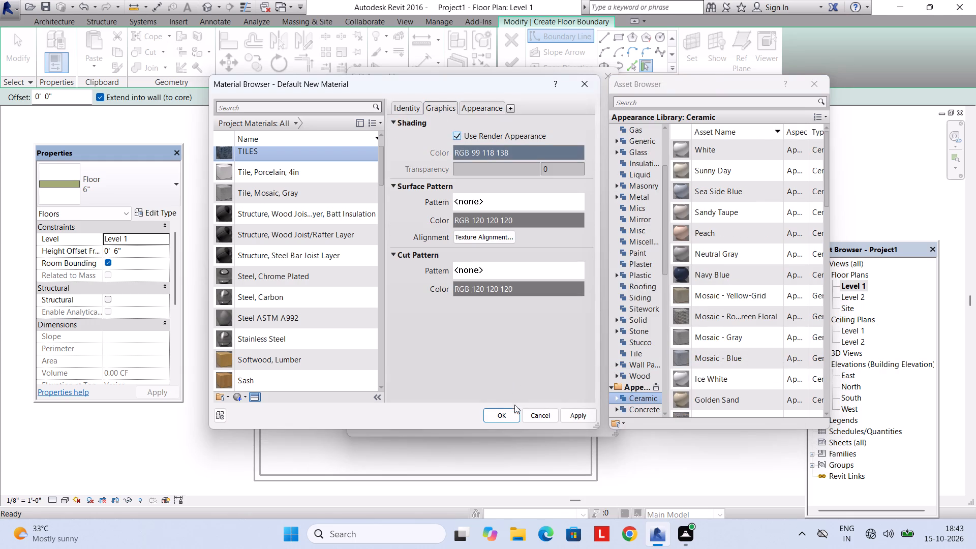
click(514, 412)
click(469, 419)
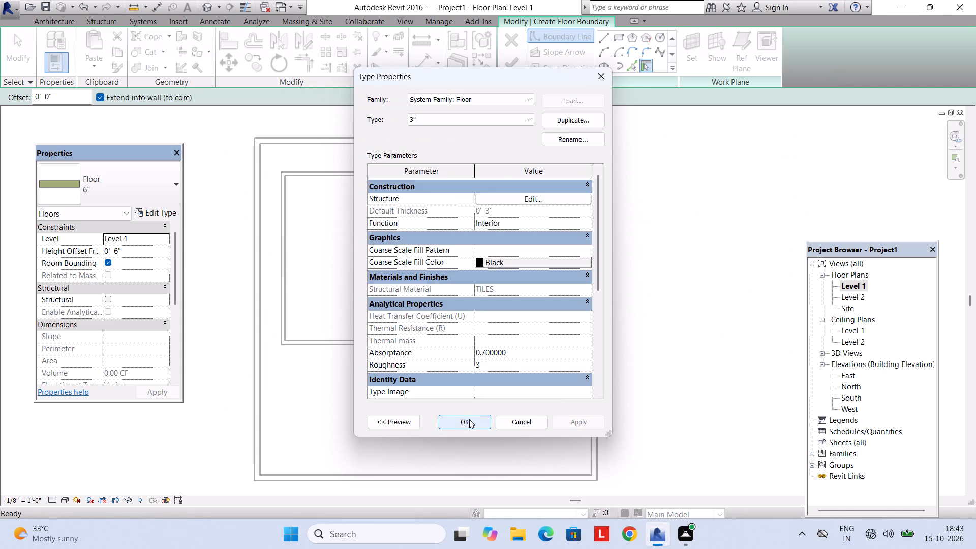
click(469, 419)
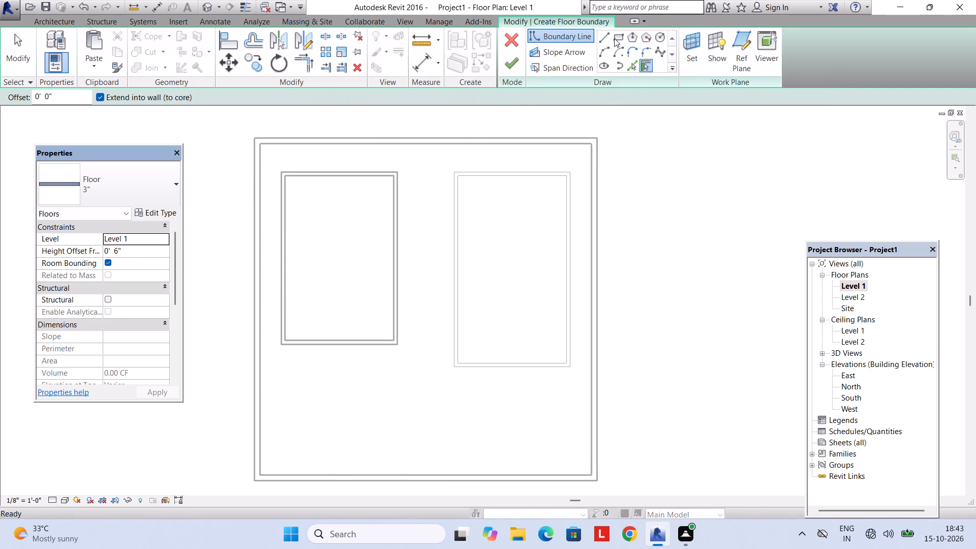
Sketch a rectangular floor boundary along the inner faces of the four pool walls and finish the 3" floor.
click(620, 40)
click(461, 176)
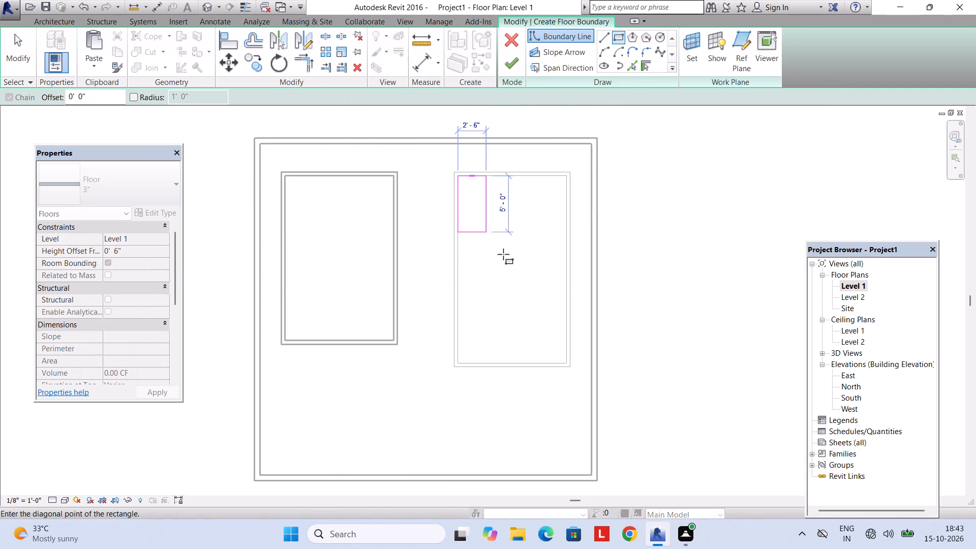
click(565, 362)
click(510, 66)
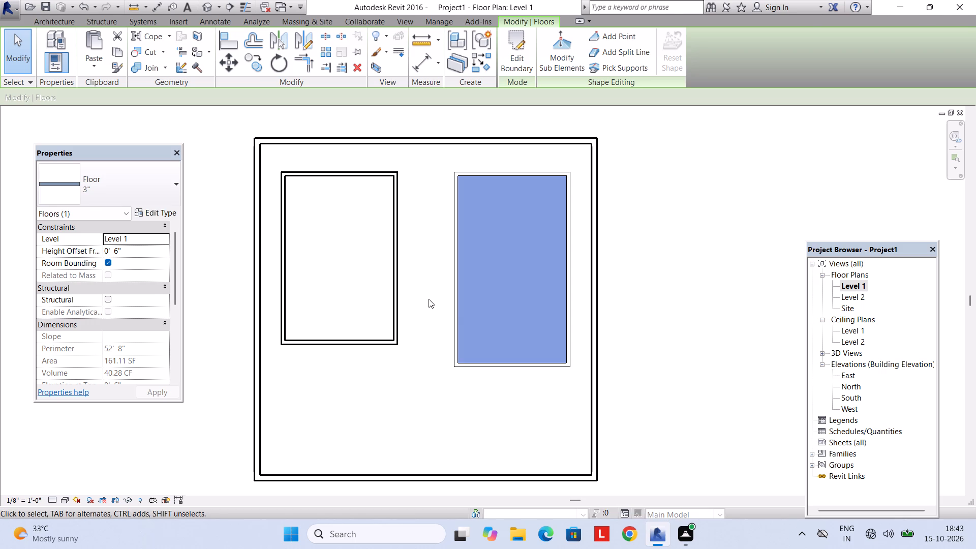
key(Escape)
key(Escape)
In the 3D view, set the tiled pool floor's height offset from Level 1 to -6'.
click(410, 21)
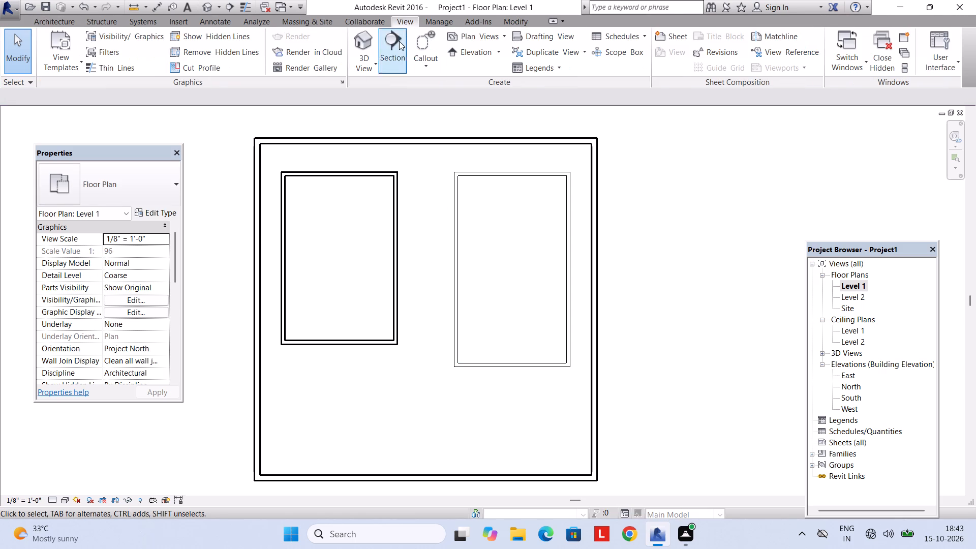
click(356, 42)
middle_drag(484, 252, 492, 242)
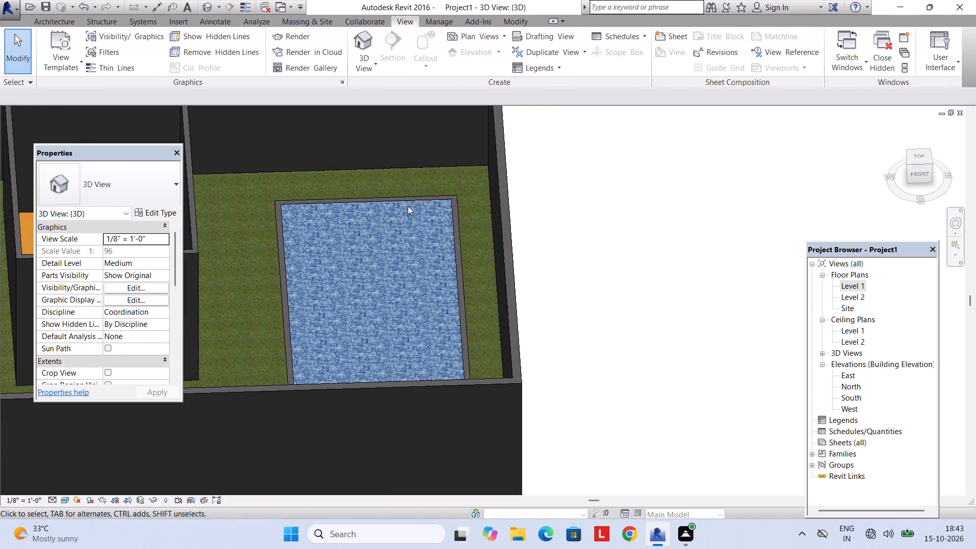
click(407, 203)
middle_drag(411, 252, 476, 253)
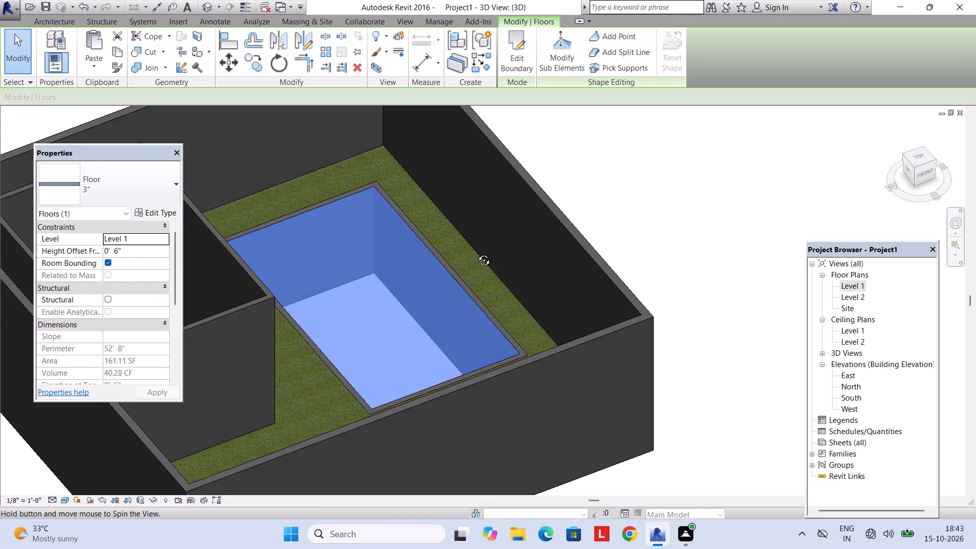
middle_drag(476, 253, 427, 266)
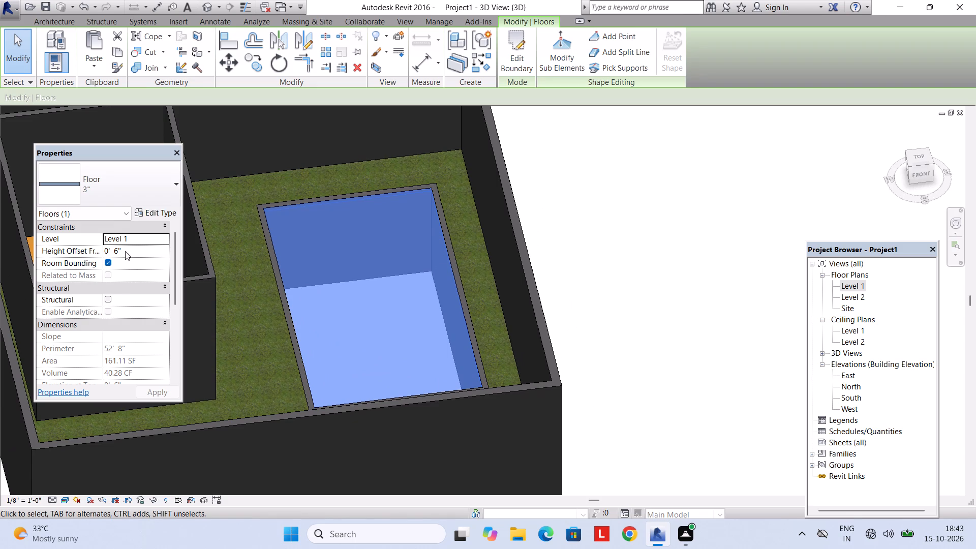
click(125, 251)
drag(125, 251, 58, 247)
text(-6')
key(Return)
key(Return)
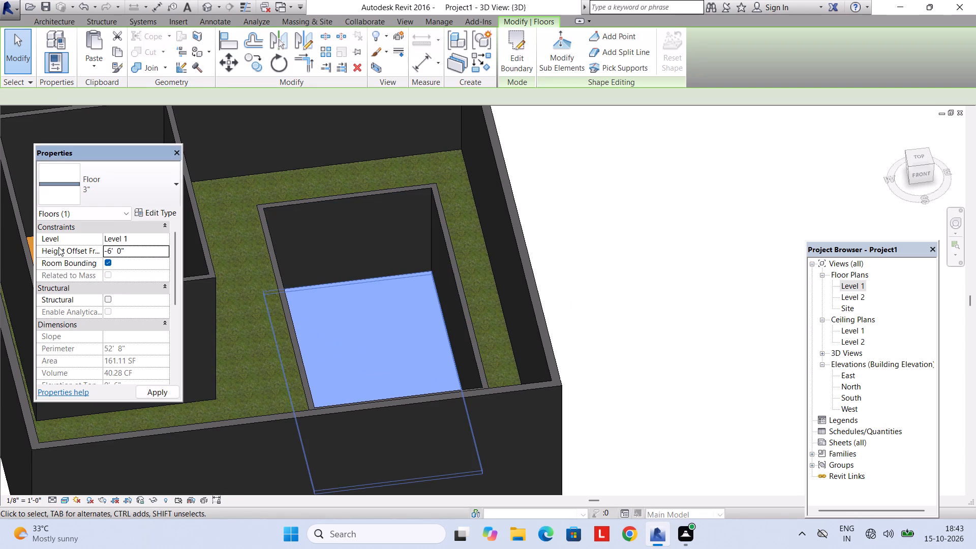
key(Escape)
key(Escape)
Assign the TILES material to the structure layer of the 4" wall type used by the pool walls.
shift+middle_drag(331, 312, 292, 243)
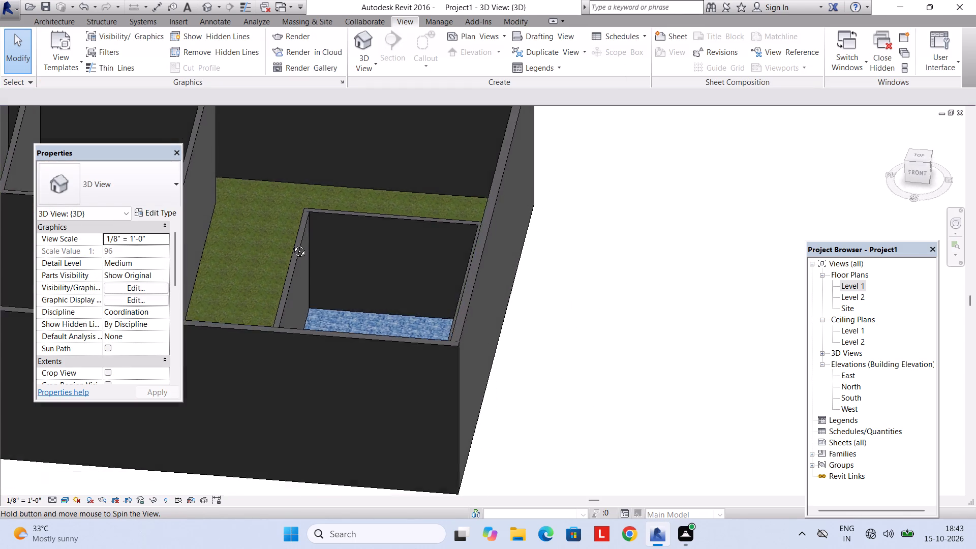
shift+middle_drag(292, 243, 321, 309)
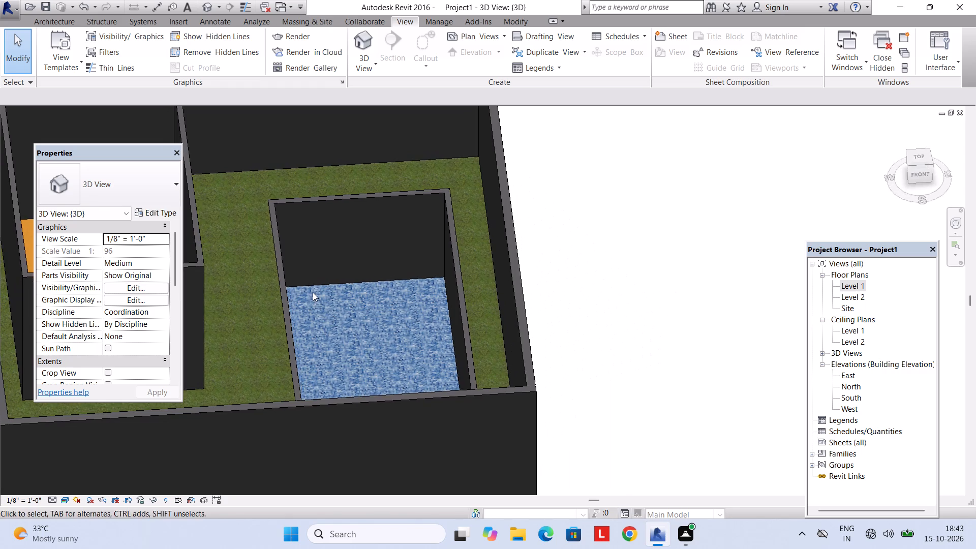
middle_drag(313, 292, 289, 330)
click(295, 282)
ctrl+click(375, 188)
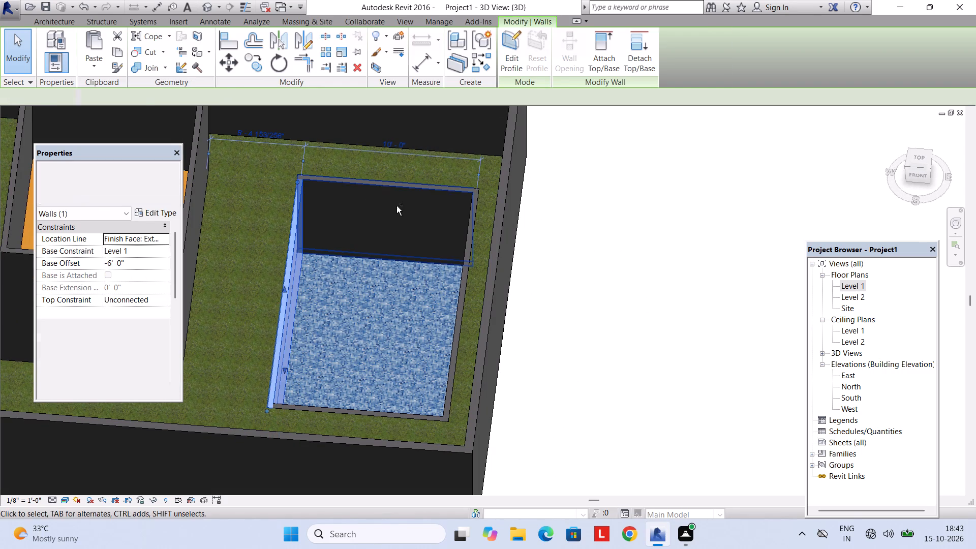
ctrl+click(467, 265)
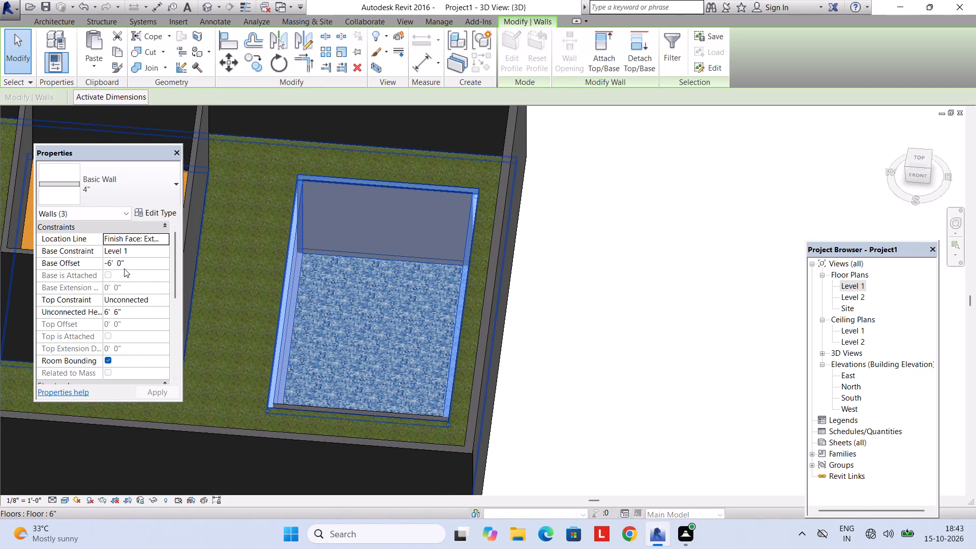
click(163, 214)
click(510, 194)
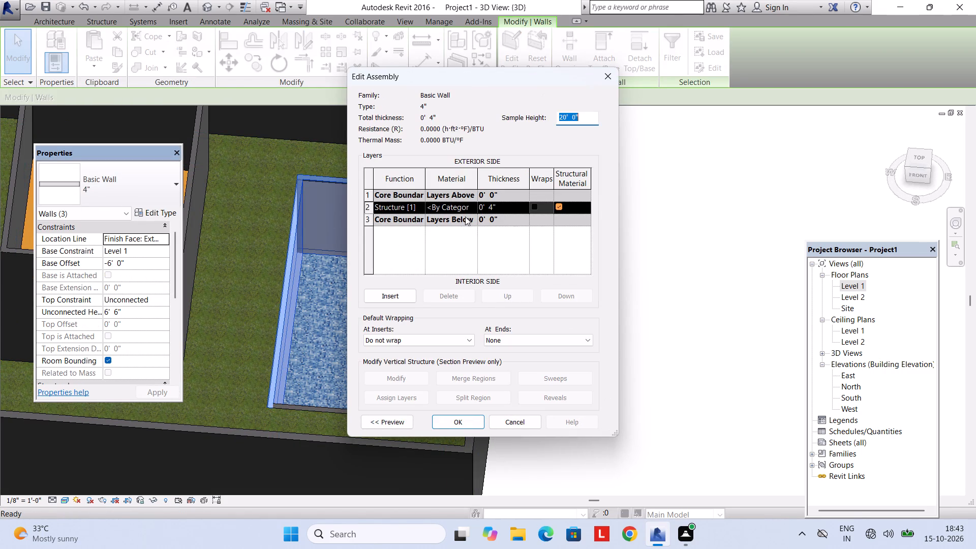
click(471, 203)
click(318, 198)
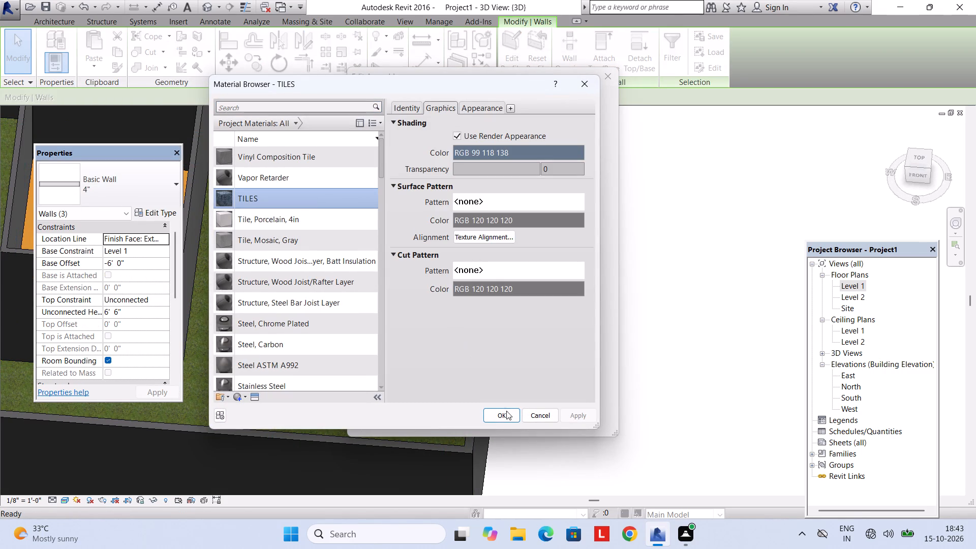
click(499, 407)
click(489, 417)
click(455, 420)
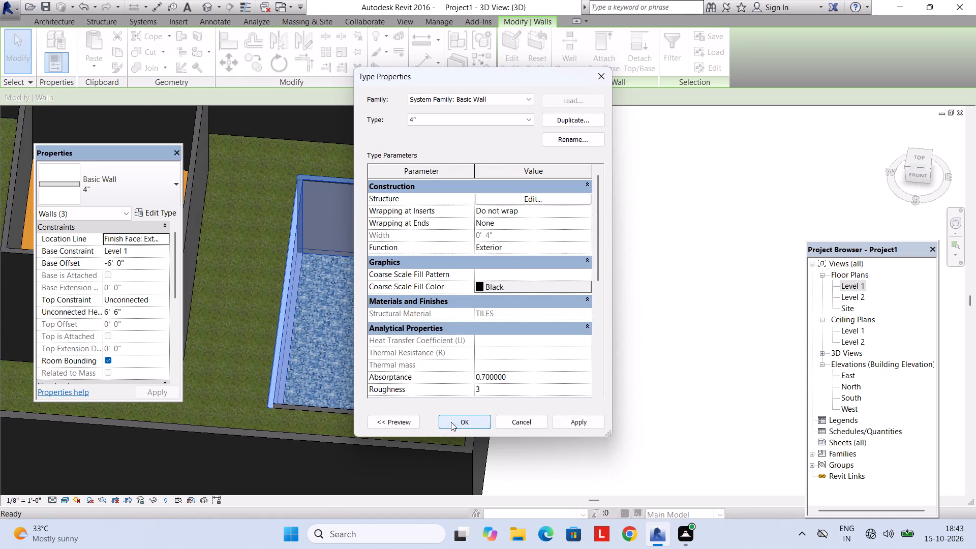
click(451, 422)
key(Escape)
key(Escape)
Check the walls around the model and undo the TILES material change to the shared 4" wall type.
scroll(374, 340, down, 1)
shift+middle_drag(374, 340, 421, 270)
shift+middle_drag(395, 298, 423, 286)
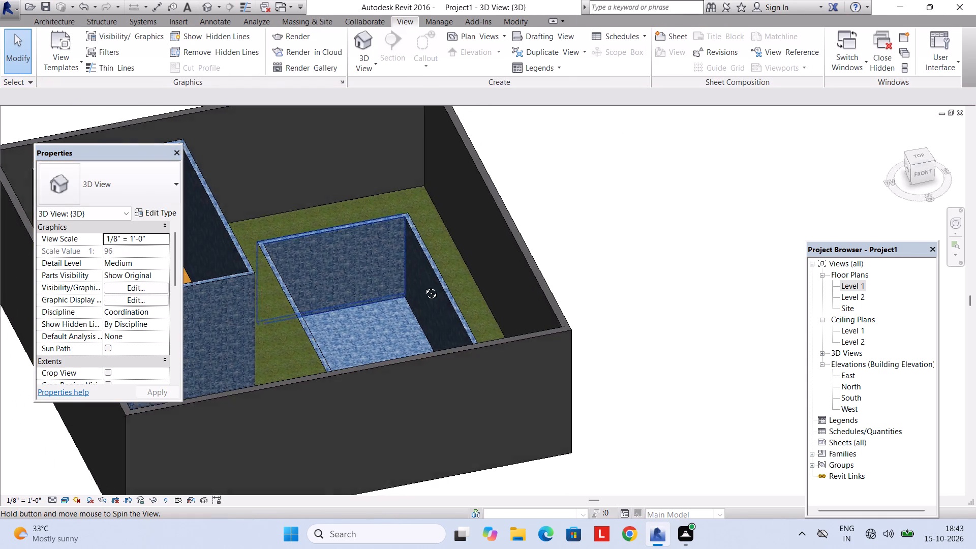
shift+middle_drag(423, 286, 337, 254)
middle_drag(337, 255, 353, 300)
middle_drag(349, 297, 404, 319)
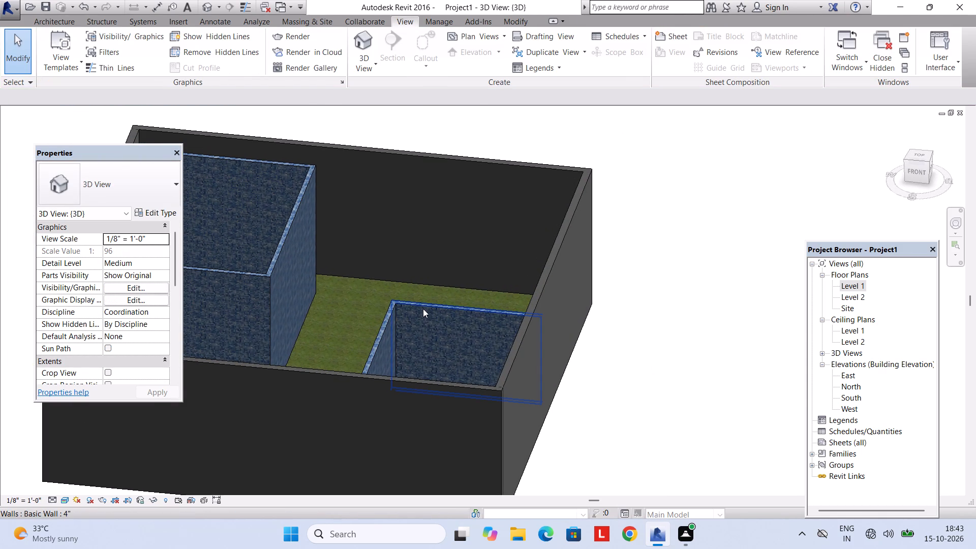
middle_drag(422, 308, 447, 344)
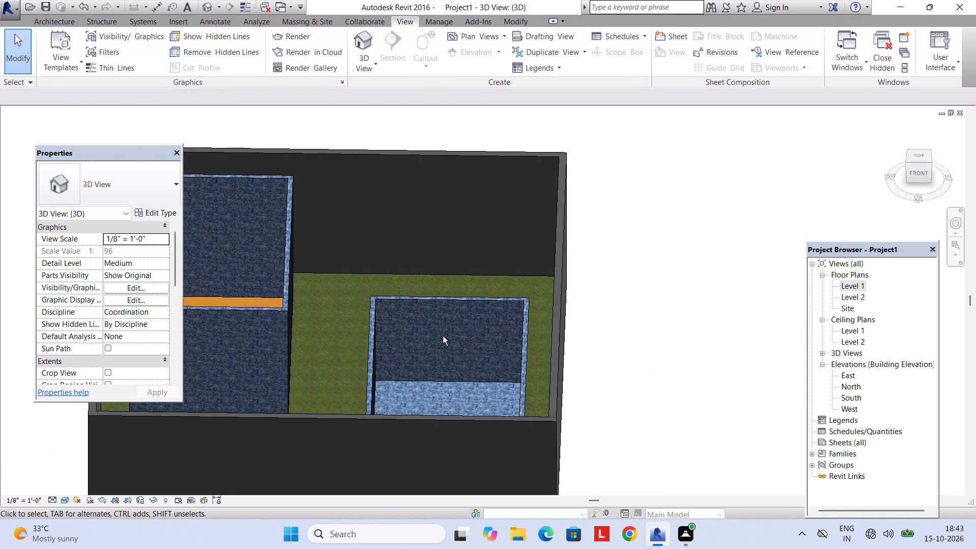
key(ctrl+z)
Select the four pool walls and duplicate their 4" wall type as 4" 2.
scroll(379, 292, down, 2)
middle_drag(371, 283, 411, 304)
click(415, 252)
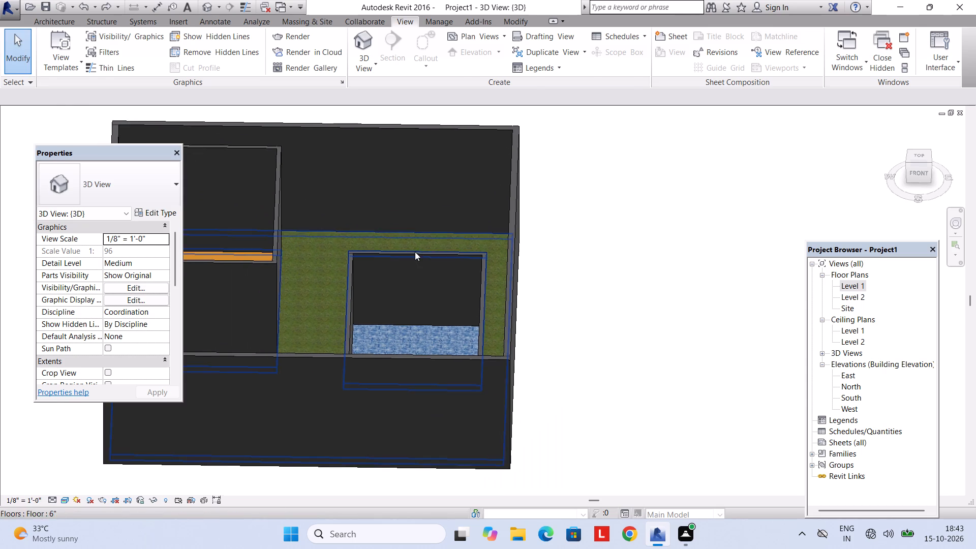
key(Escape)
click(382, 261)
click(387, 256)
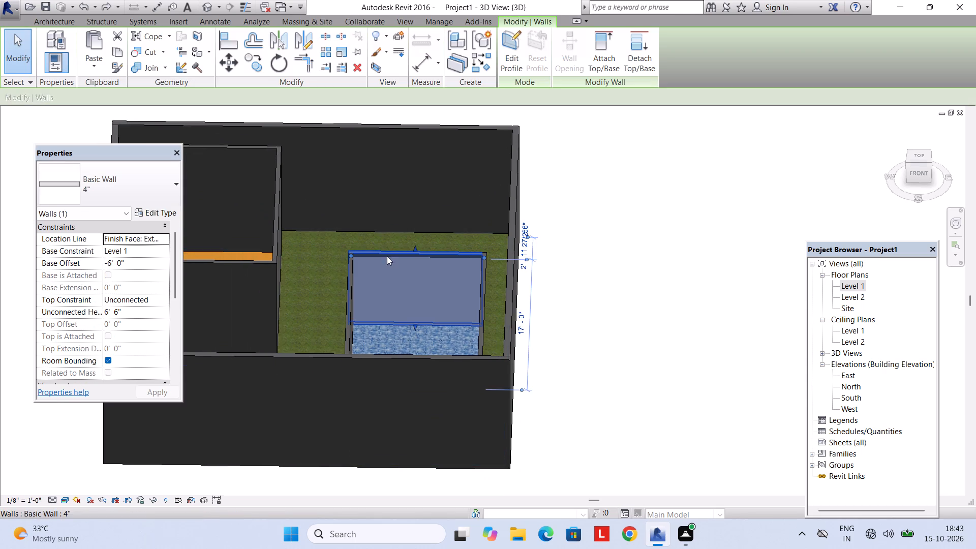
click(351, 285)
ctrl+click(440, 255)
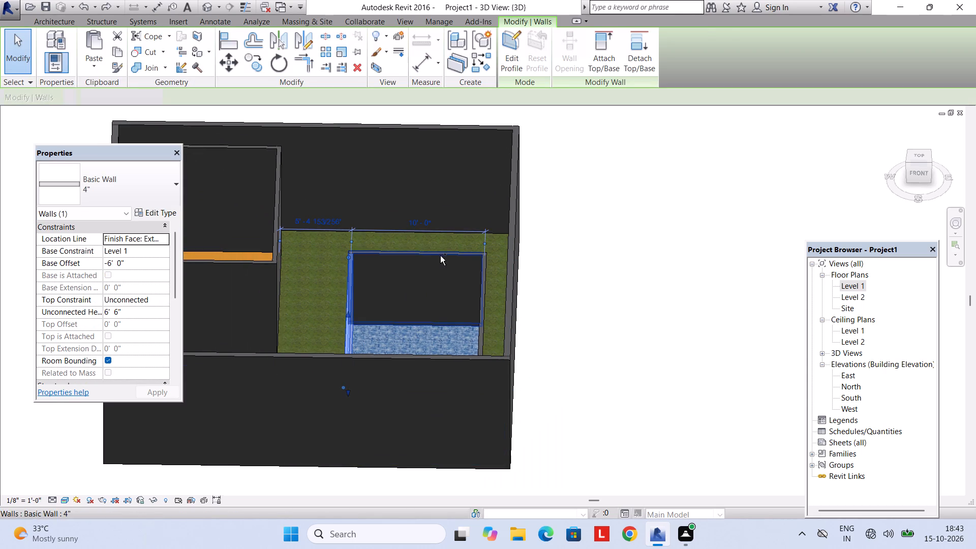
ctrl+click(476, 288)
shift+middle_drag(419, 314, 425, 373)
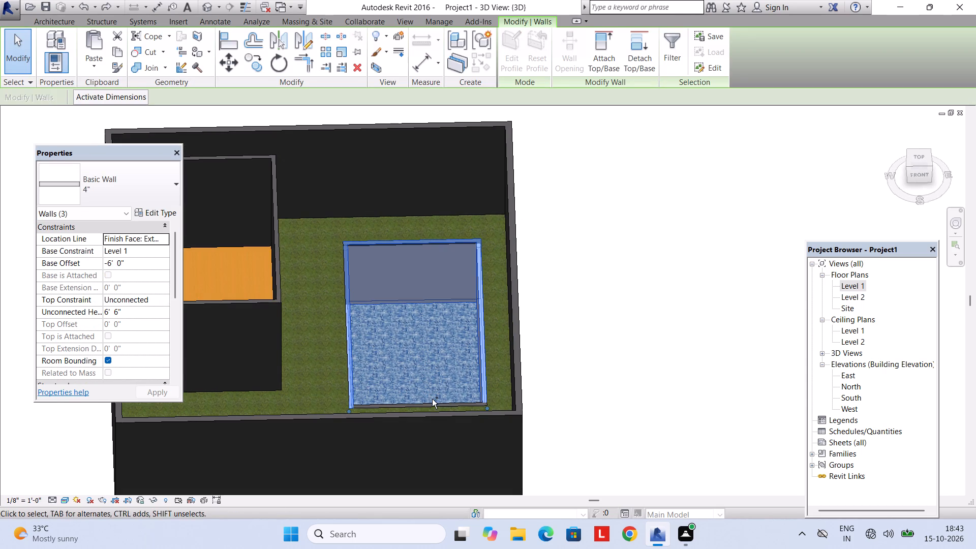
ctrl+click(432, 401)
click(158, 214)
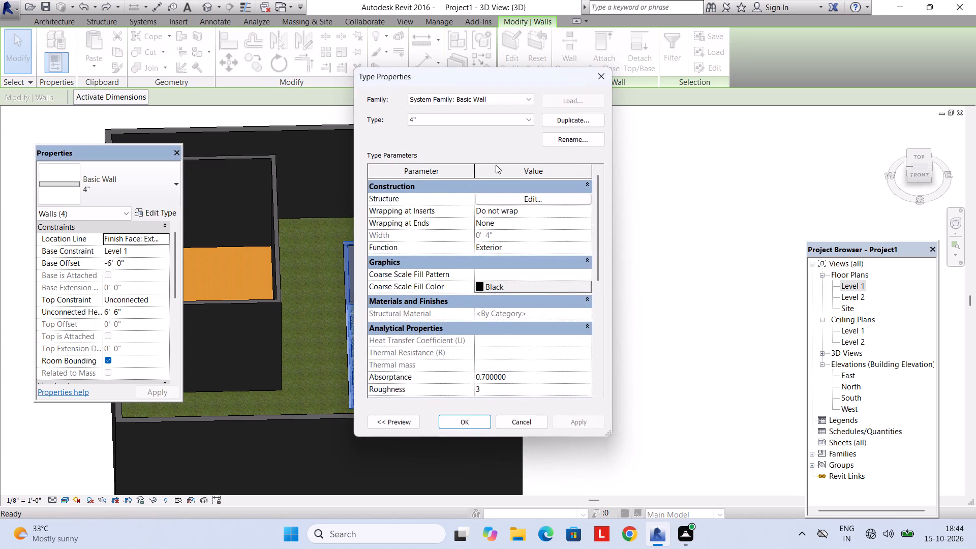
click(573, 120)
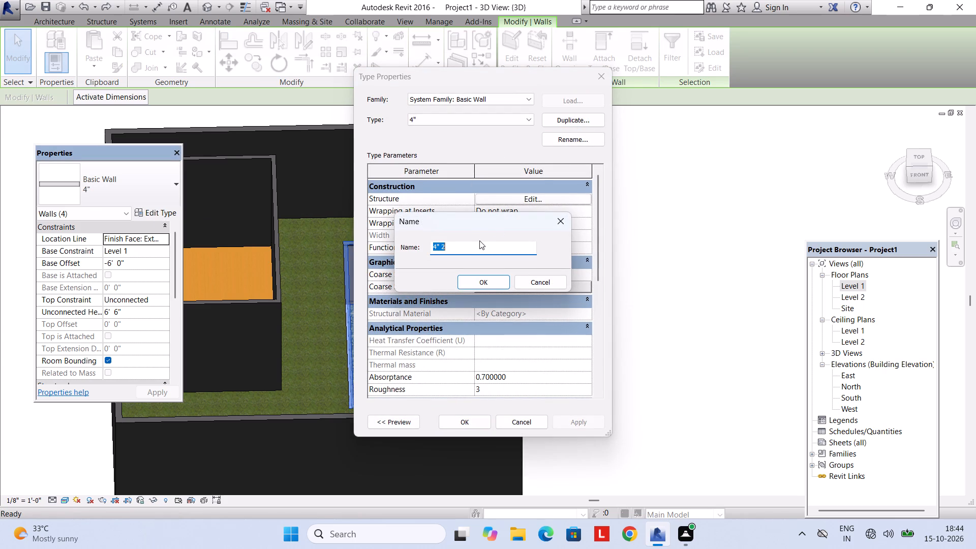
key(Return)
key(Return)
key(BackSpace)
click(562, 276)
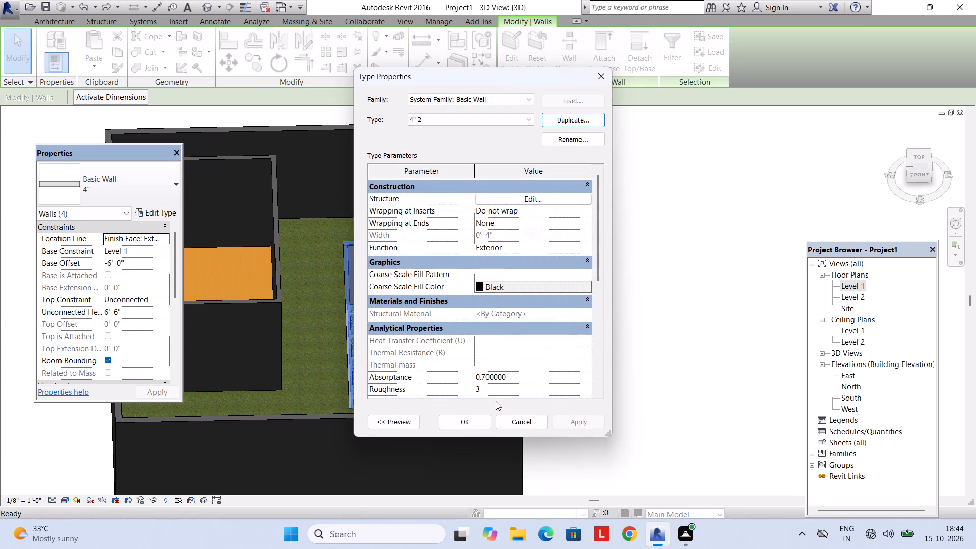
click(471, 418)
key(Escape)
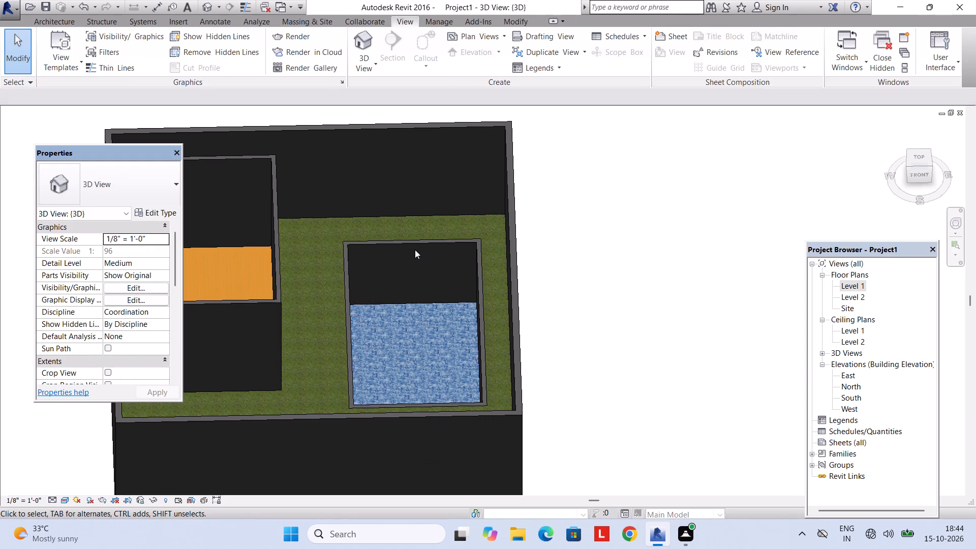
Assign the TILES material to the structure layer of the four pool walls' 4" 2 type.
click(415, 250)
click(415, 244)
ctrl+click(349, 296)
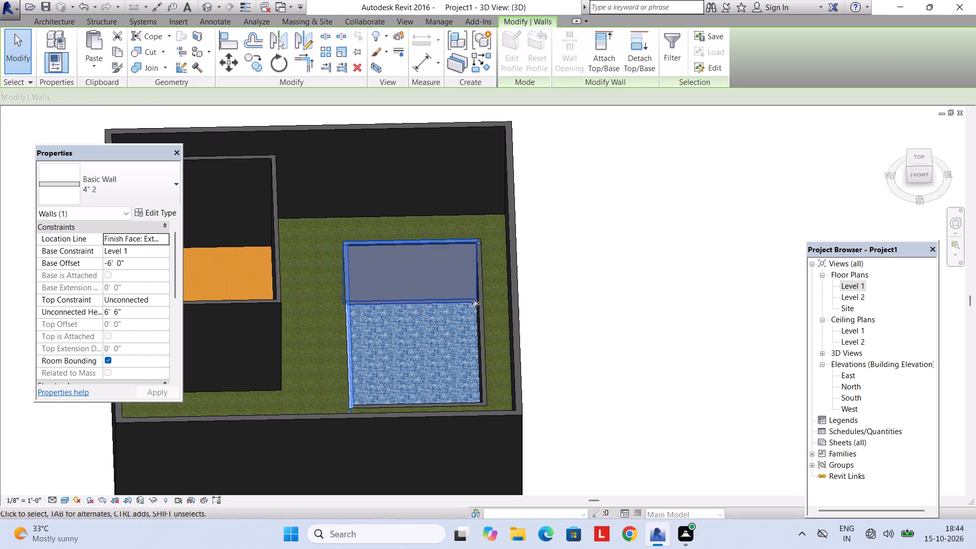
ctrl+click(481, 299)
ctrl+click(448, 401)
ctrl+click(481, 341)
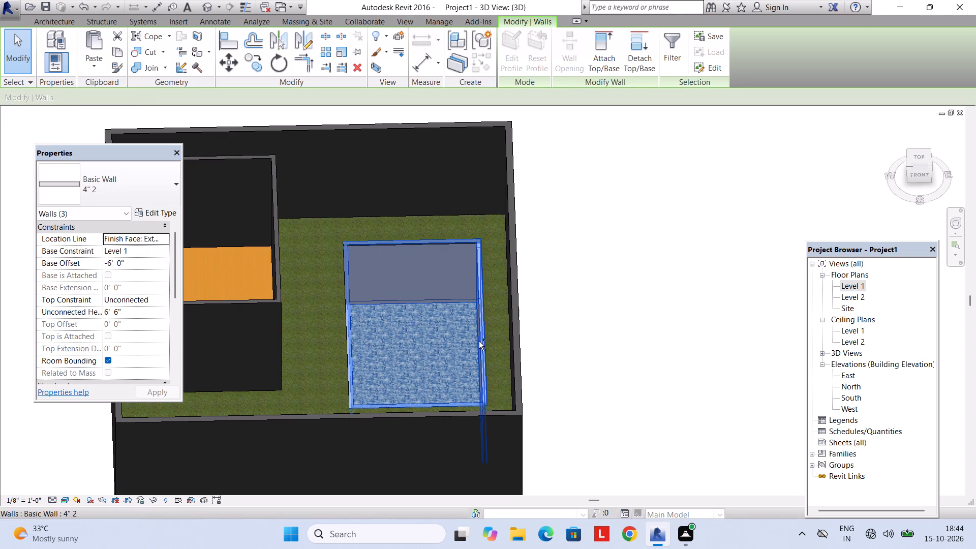
click(165, 217)
click(528, 195)
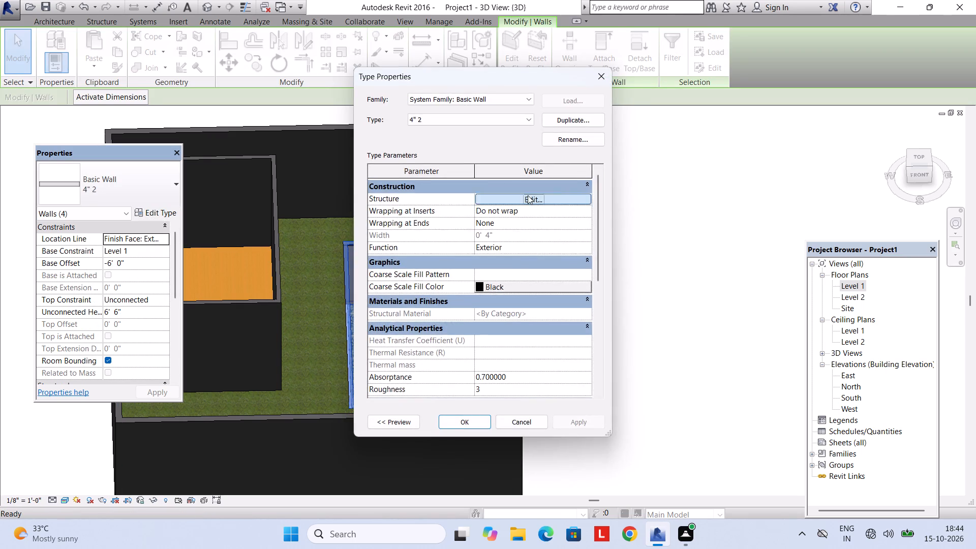
click(474, 207)
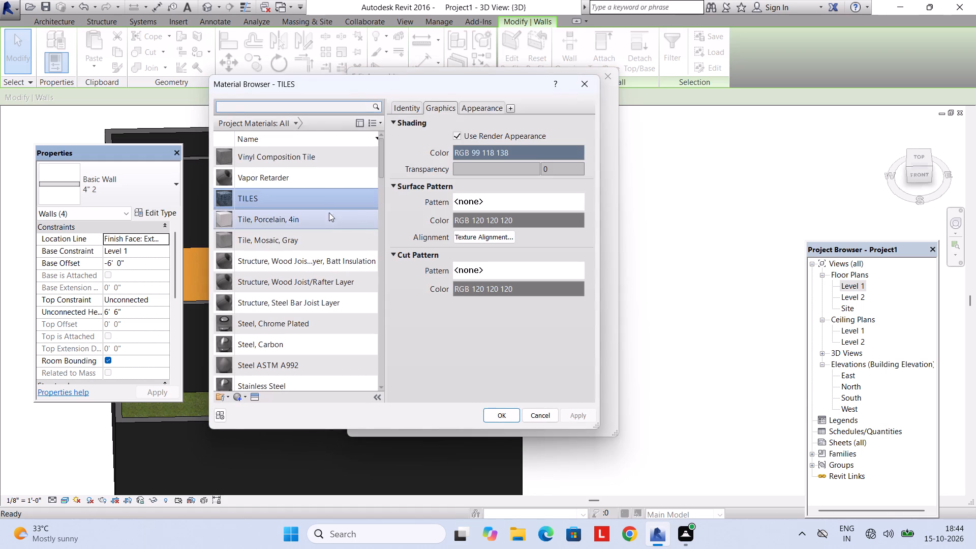
click(326, 202)
click(500, 414)
click(452, 417)
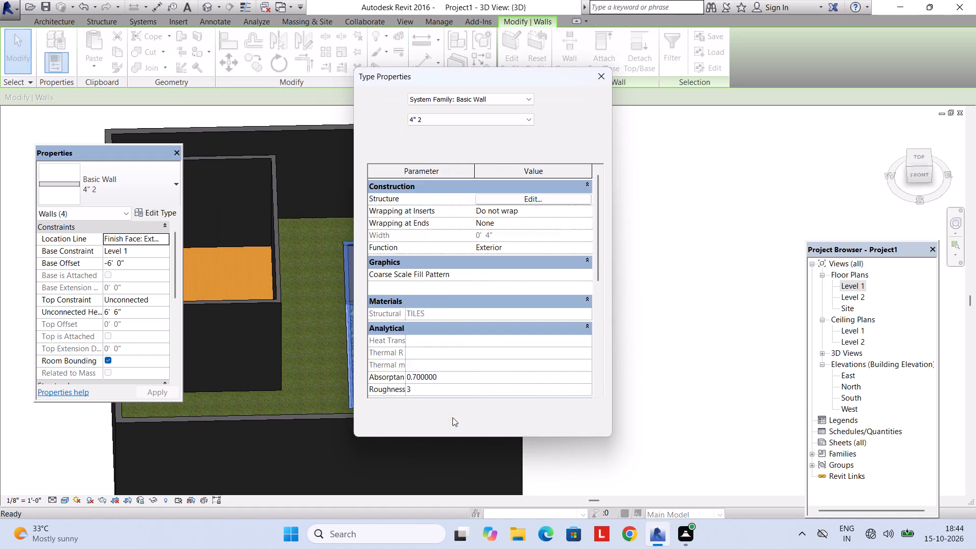
click(452, 419)
key(Escape)
Examine the pool's tiled walls and floor from several angles in the 3D view.
scroll(376, 302, down, 2)
middle_drag(377, 301, 460, 347)
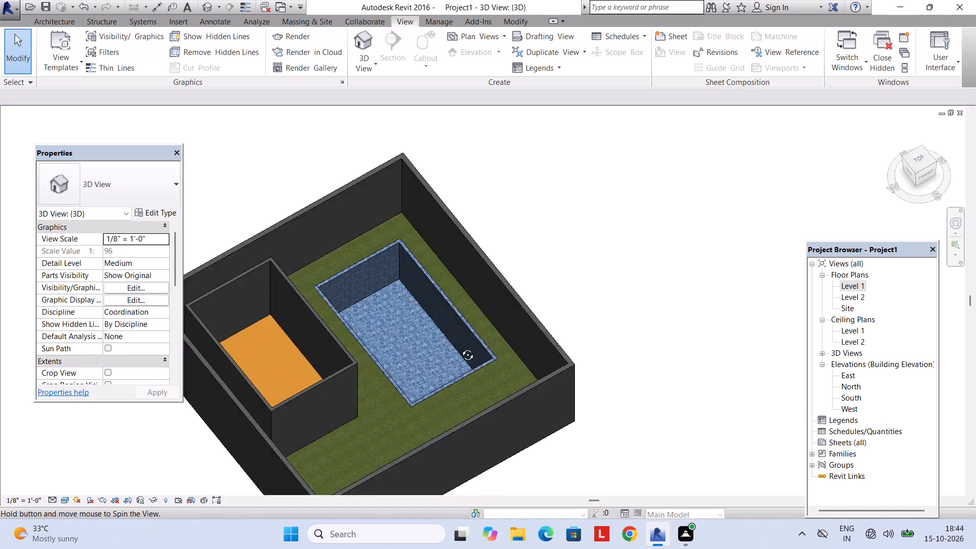
middle_drag(460, 347, 404, 256)
scroll(385, 293, up, 2)
middle_drag(380, 295, 311, 347)
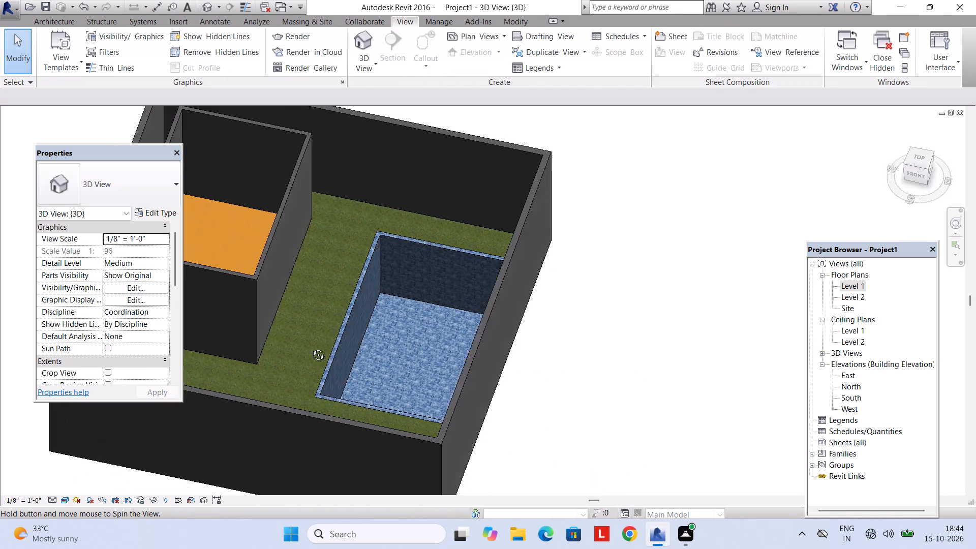
middle_drag(311, 347, 392, 363)
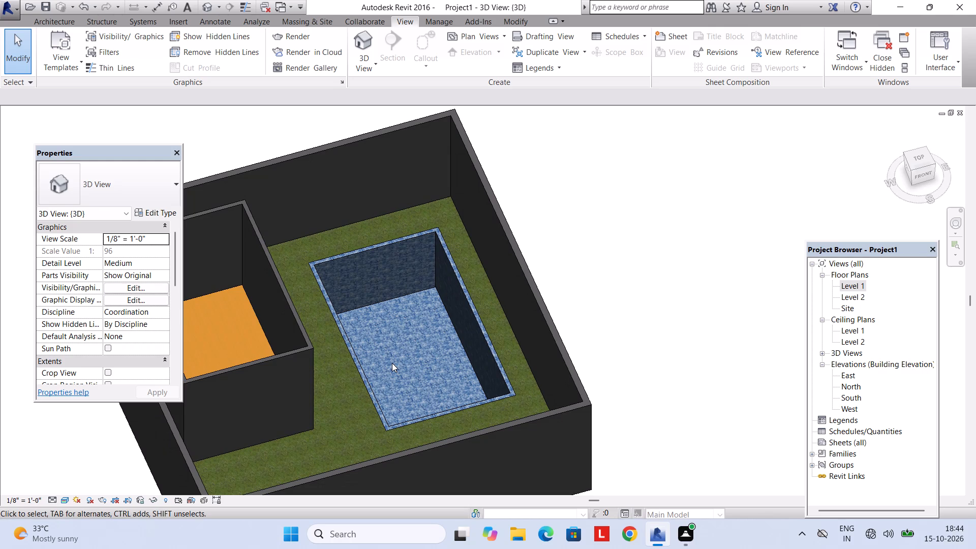
middle_drag(373, 349, 521, 335)
middle_drag(516, 339, 419, 362)
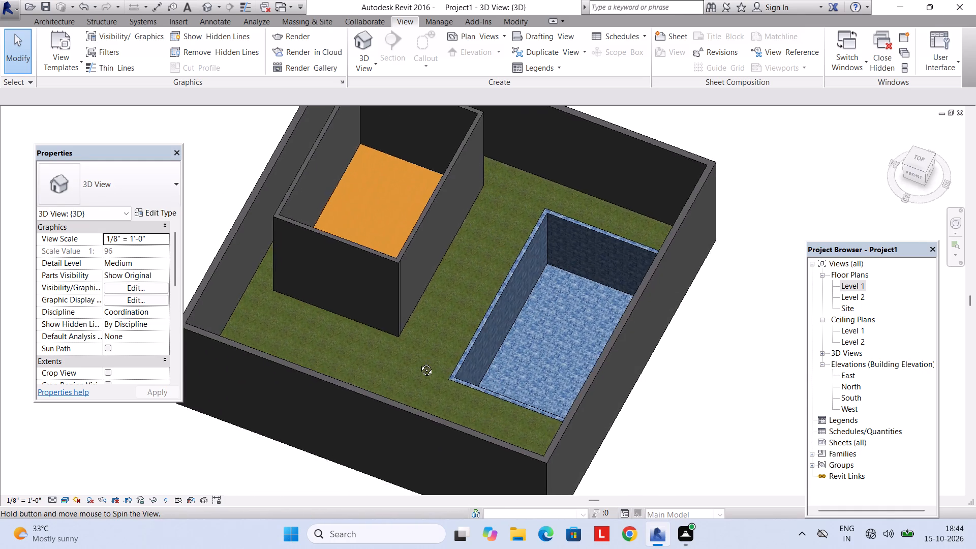
middle_drag(419, 362, 458, 273)
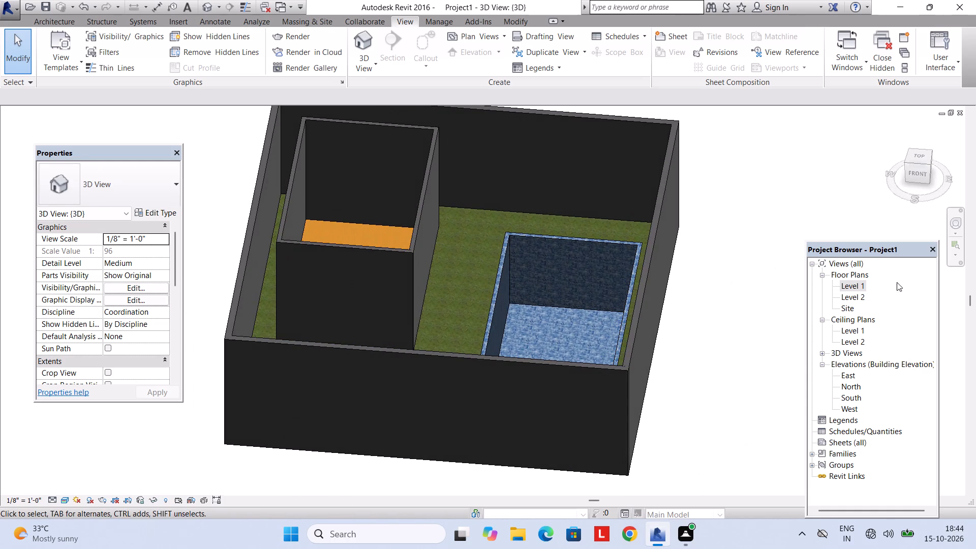
Open the Level 1 floor plan and frame the room and pool.
double_click(851, 283)
scroll(421, 282, down, 1)
middle_drag(421, 281, 433, 292)
scroll(312, 232, up, 1)
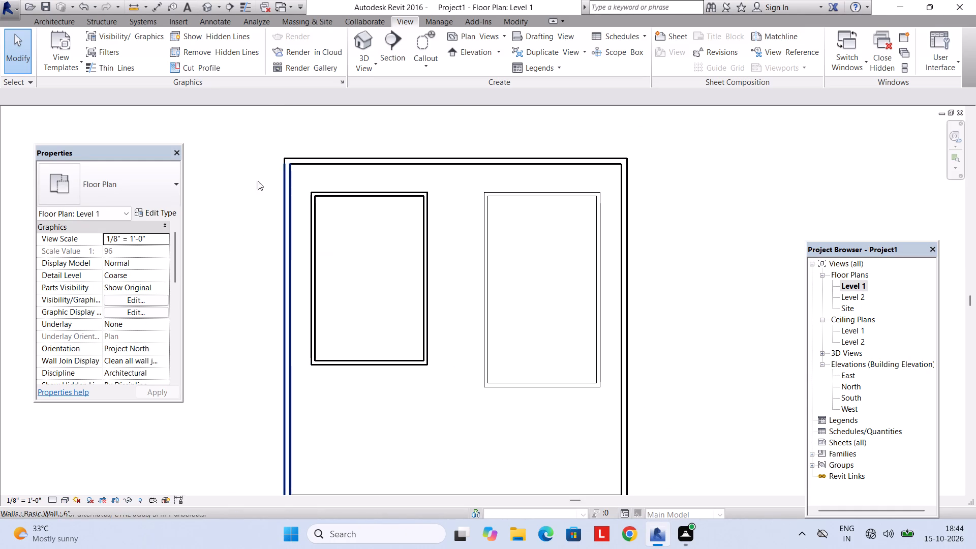
Create a Generic - 12" footprint roof on Level 2 over the small room's 10'-4" by 15'-4" outline and attach its walls.
click(35, 16)
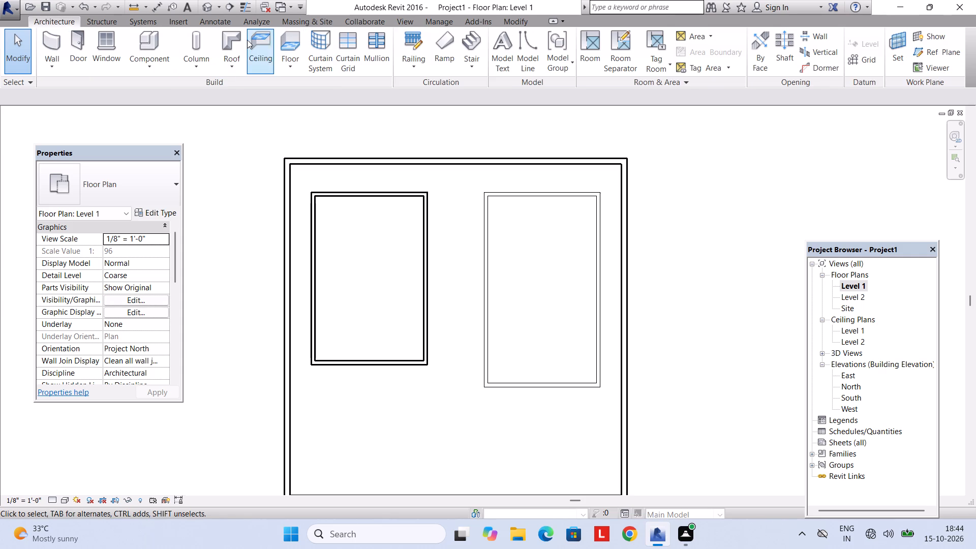
click(243, 38)
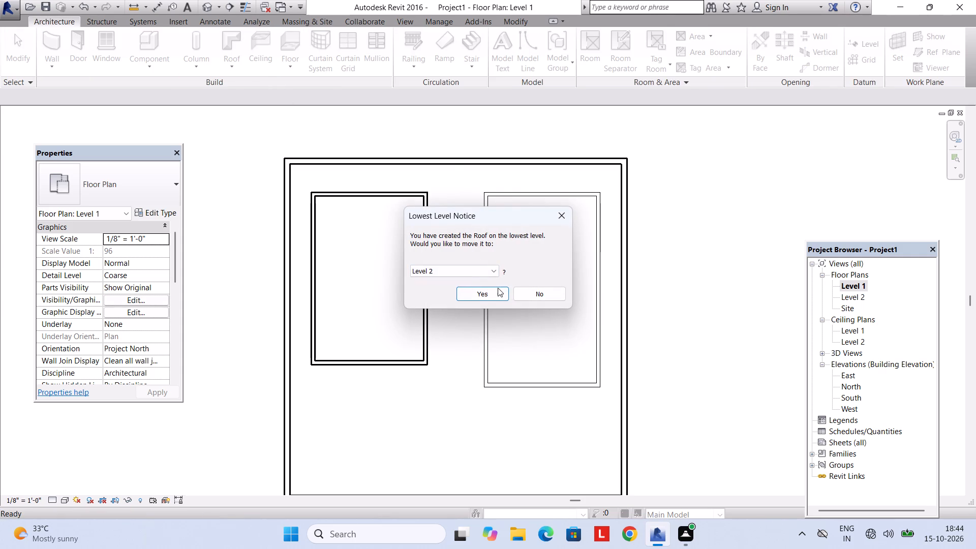
click(497, 288)
double_click(863, 295)
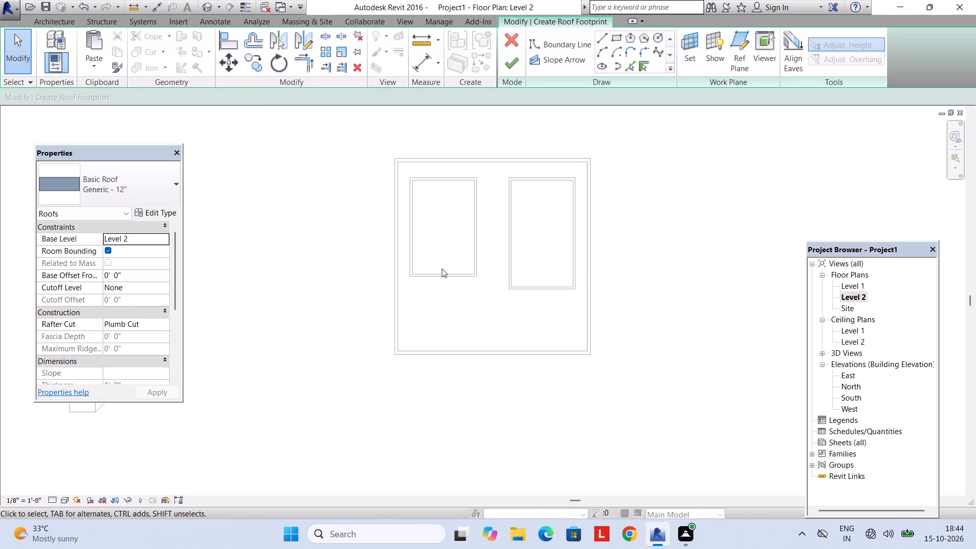
middle_drag(443, 263, 468, 304)
click(620, 41)
middle_drag(510, 163, 517, 242)
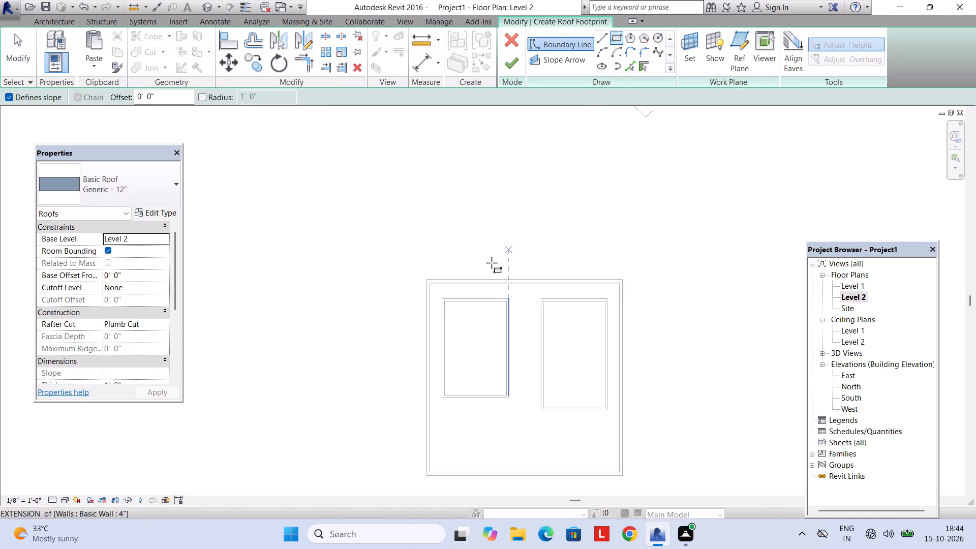
scroll(459, 295, up, 5)
click(435, 296)
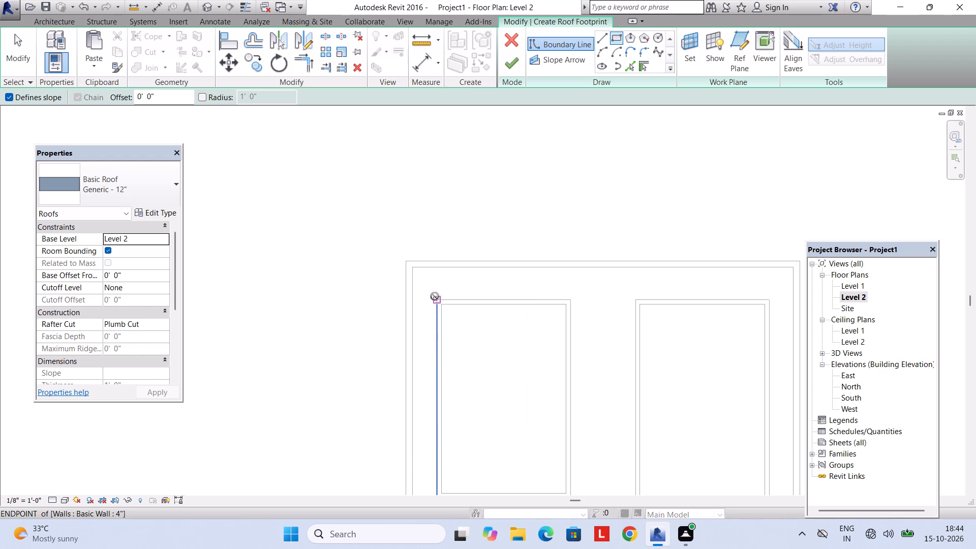
middle_drag(509, 402, 486, 306)
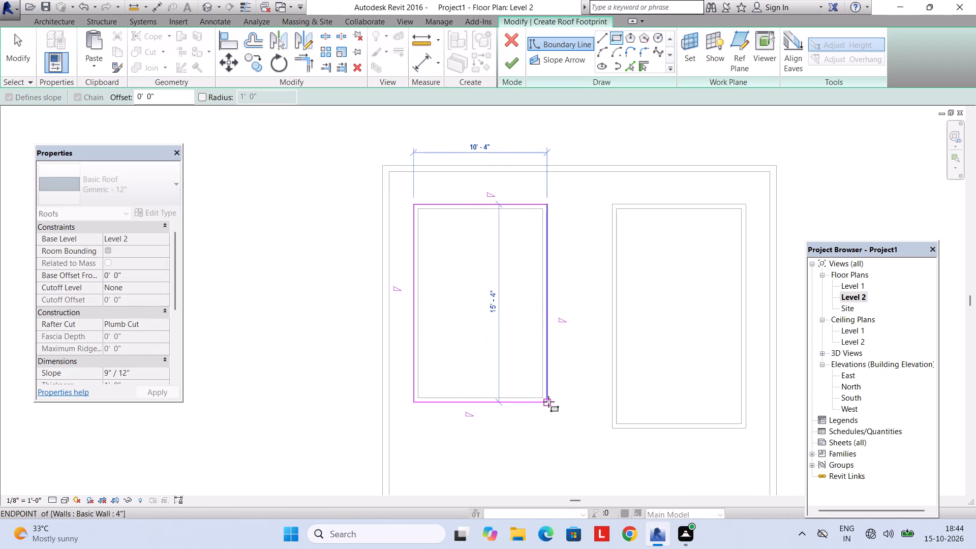
click(548, 402)
click(512, 70)
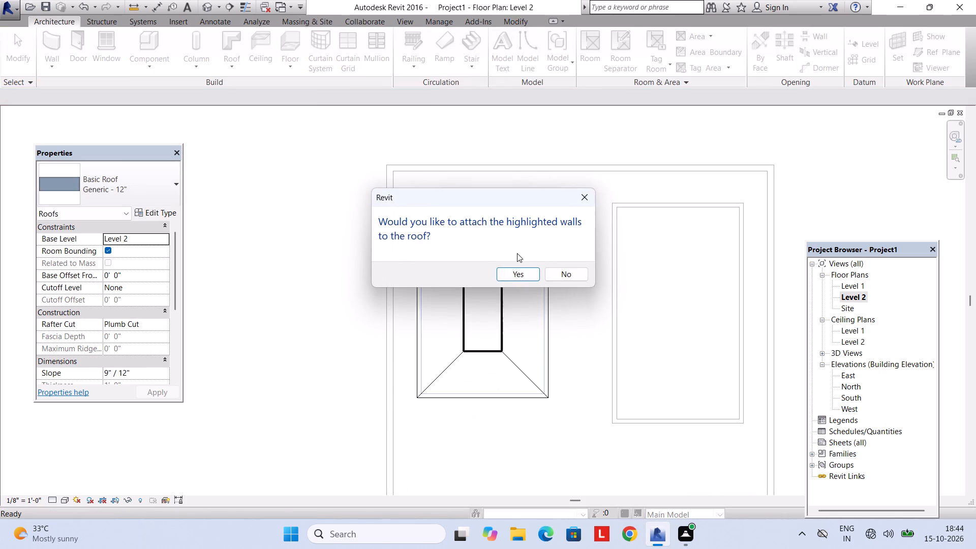
click(523, 273)
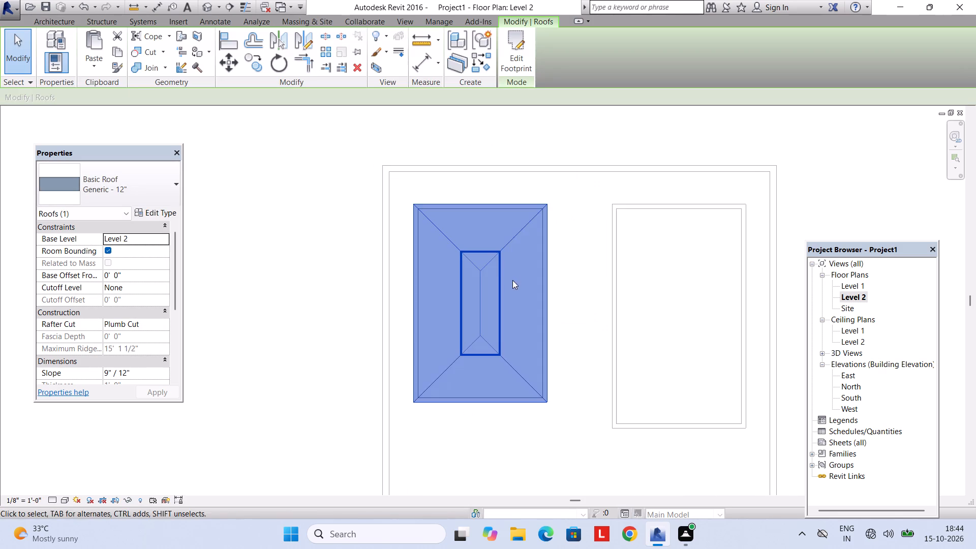
key(Escape)
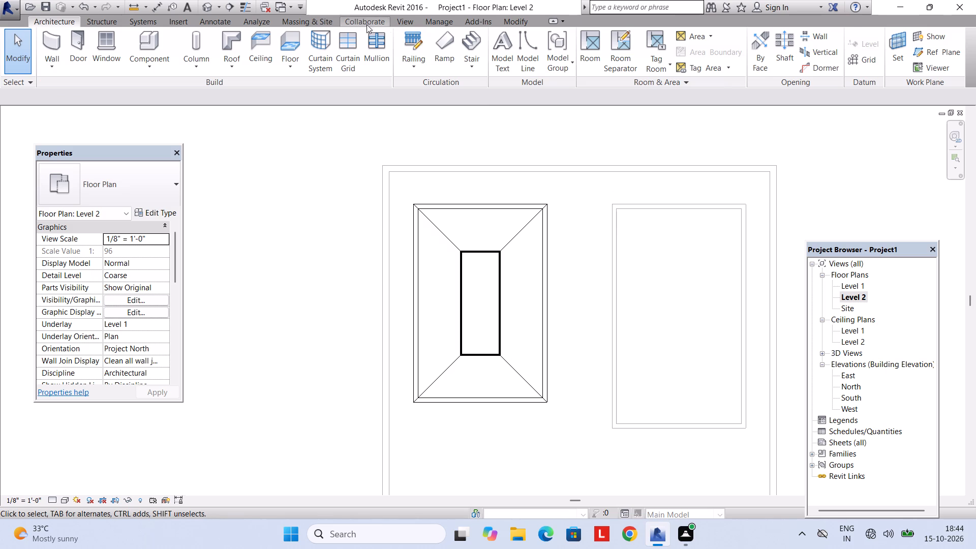
Open the 3D view and stretch the room's hip roof by its ridge shape handle into a pointed peak.
click(394, 22)
click(368, 45)
click(357, 154)
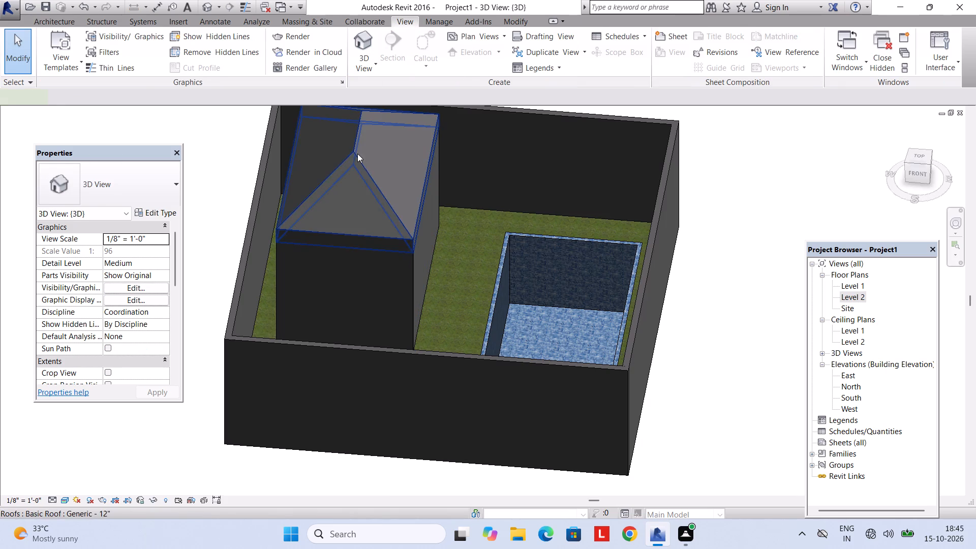
middle_drag(359, 170, 369, 207)
drag(364, 170, 366, 191)
key(Escape)
middle_drag(413, 264, 316, 189)
middle_drag(473, 178, 453, 187)
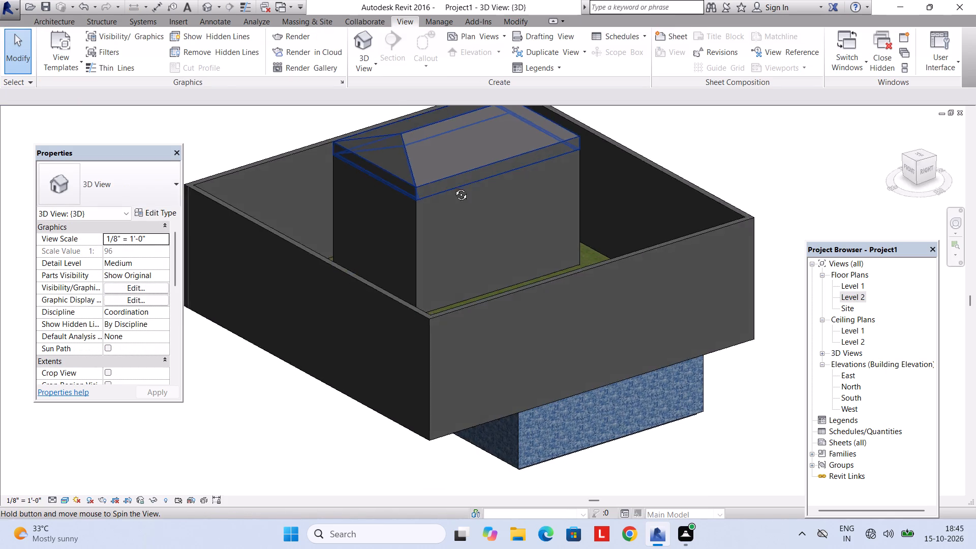
middle_drag(453, 187, 581, 215)
click(361, 195)
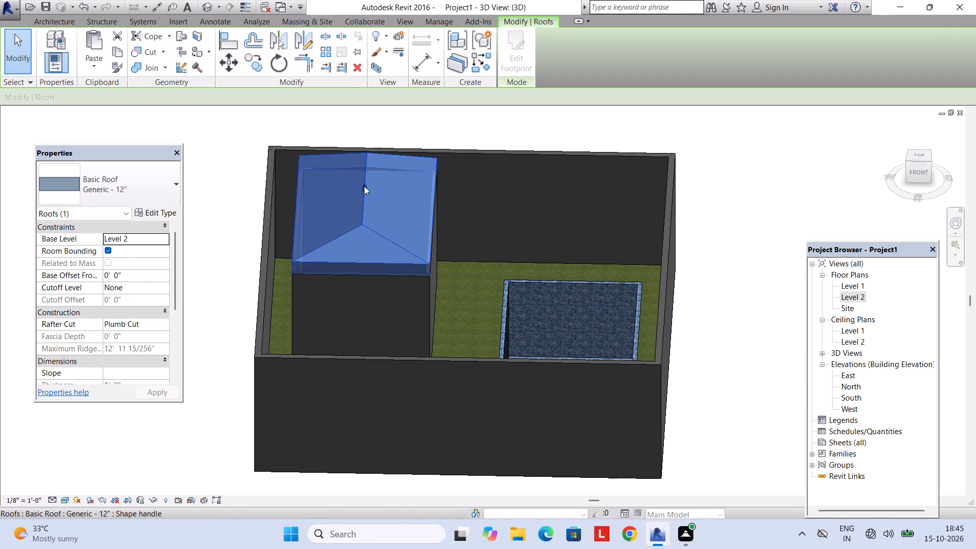
drag(364, 186, 372, 139)
key(Escape)
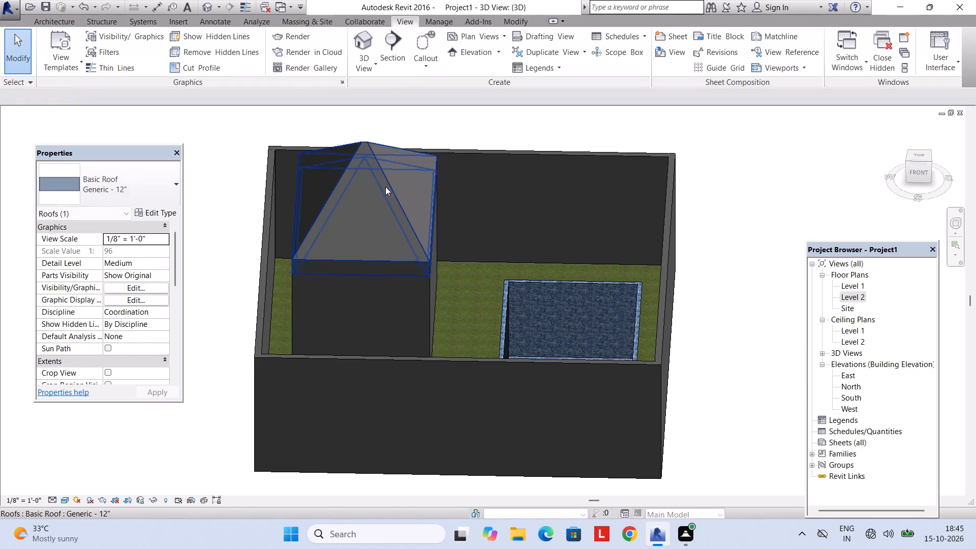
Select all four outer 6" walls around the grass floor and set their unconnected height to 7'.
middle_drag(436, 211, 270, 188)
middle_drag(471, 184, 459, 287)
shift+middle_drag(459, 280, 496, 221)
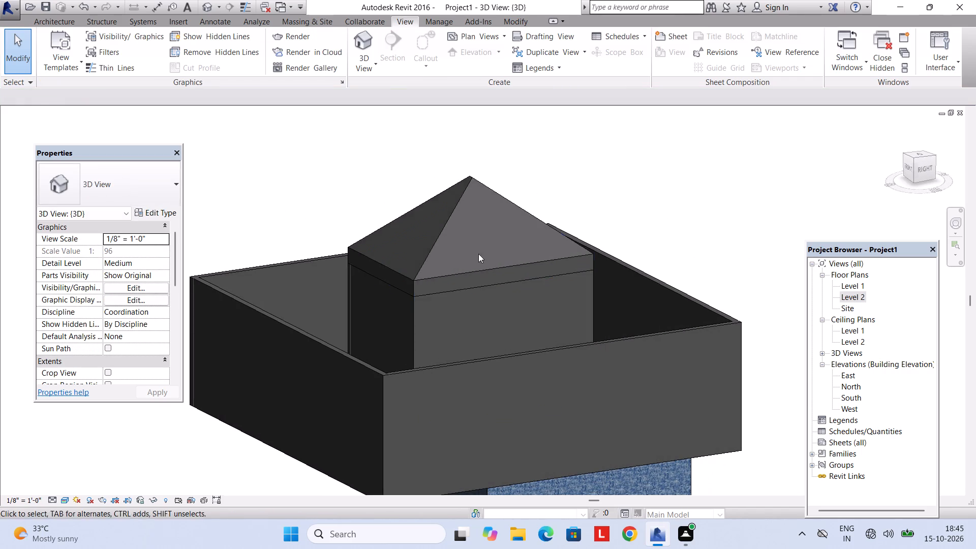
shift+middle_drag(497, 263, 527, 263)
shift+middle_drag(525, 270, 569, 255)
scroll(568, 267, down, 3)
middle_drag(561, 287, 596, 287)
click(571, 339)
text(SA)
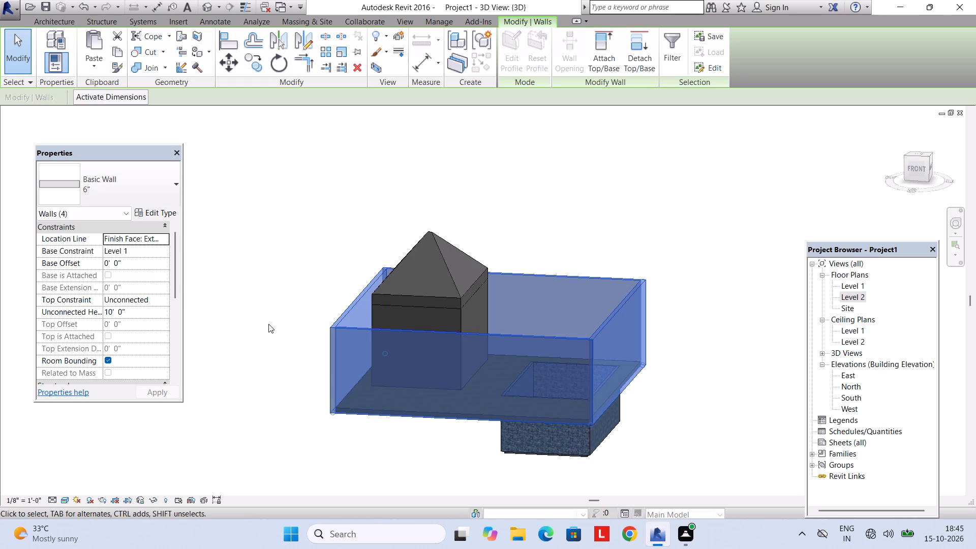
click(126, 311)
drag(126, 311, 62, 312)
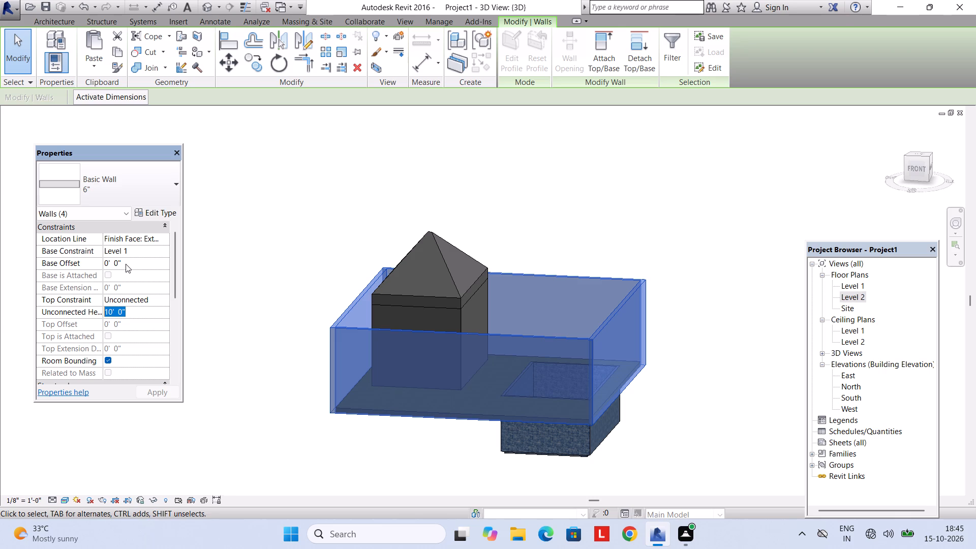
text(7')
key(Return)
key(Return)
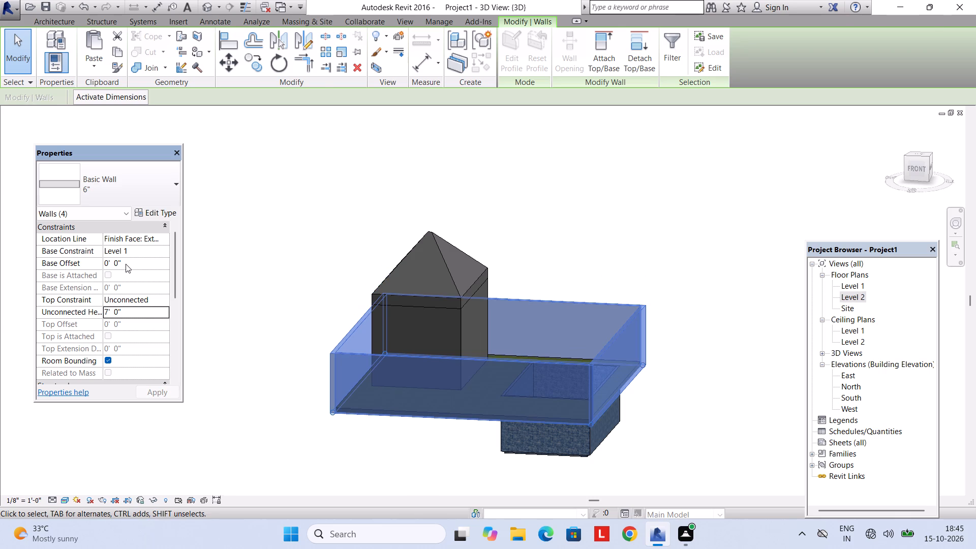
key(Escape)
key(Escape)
Set the unconnected height of all four outer 6" boundary walls to 3'.
scroll(292, 355, down, 1)
shift+middle_drag(394, 338, 456, 374)
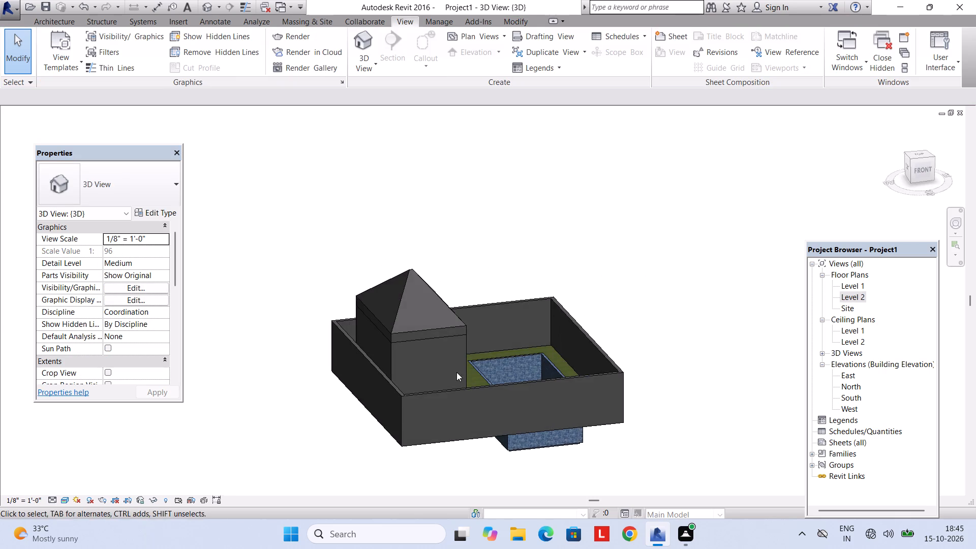
shift+middle_drag(454, 359, 555, 304)
middle_drag(547, 319, 443, 325)
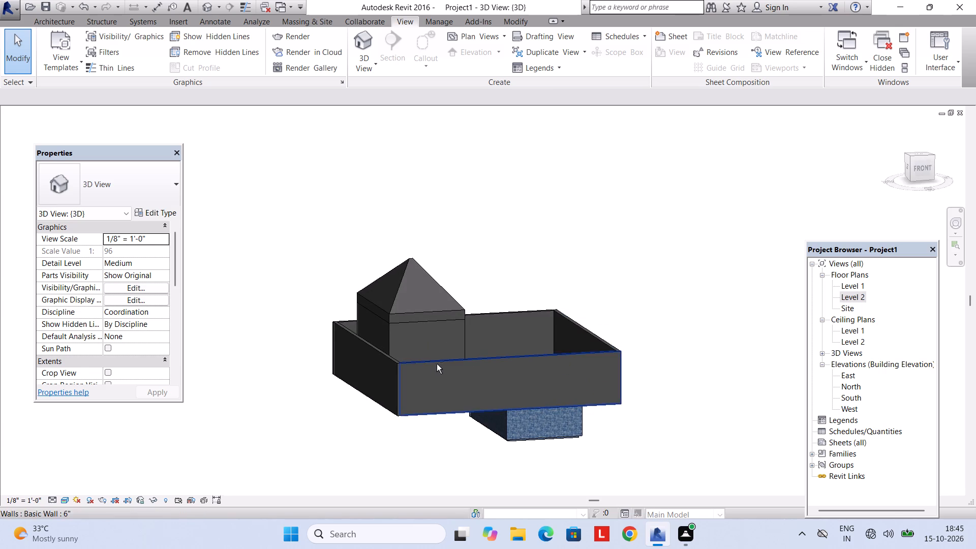
shift+middle_drag(437, 364, 386, 375)
shift+middle_drag(386, 374, 381, 388)
click(400, 363)
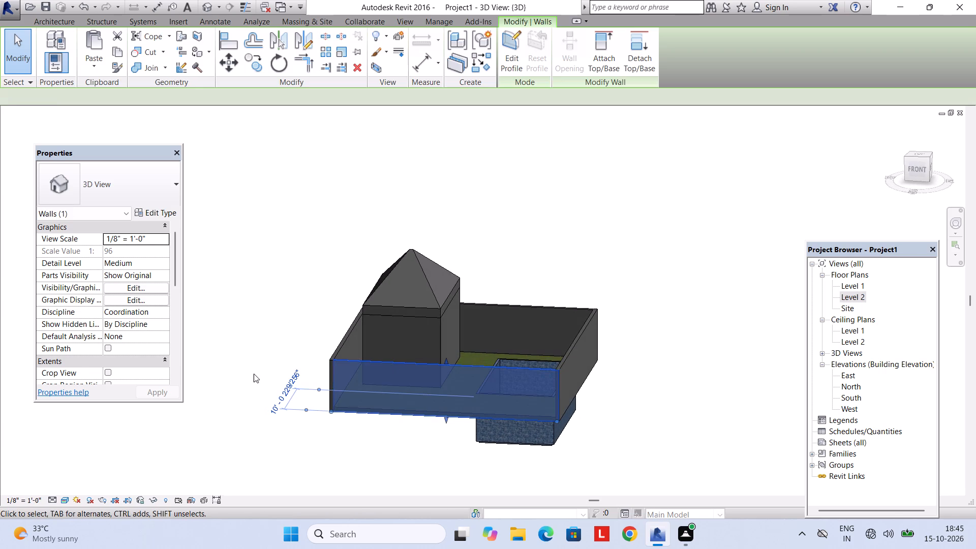
text(SA)
click(129, 311)
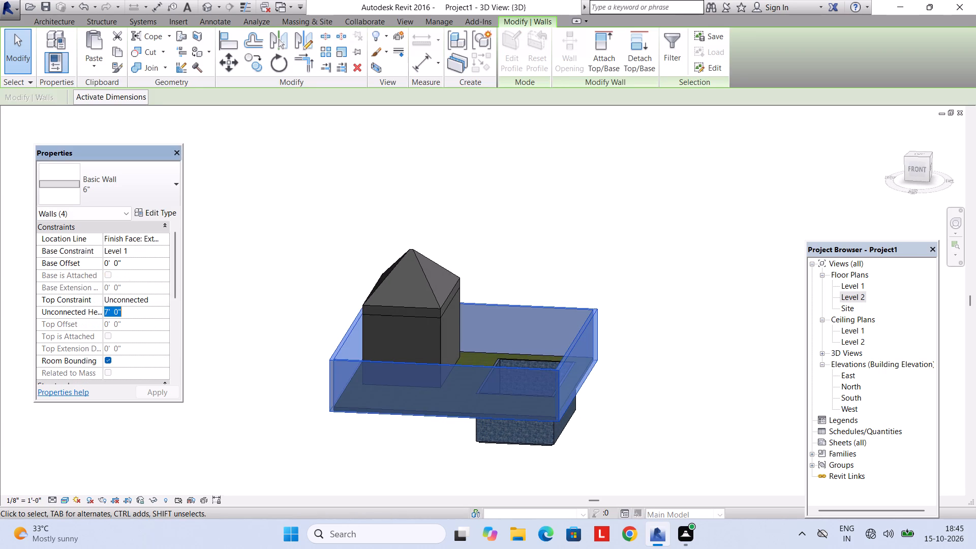
text(3')
key(Return)
key(Return)
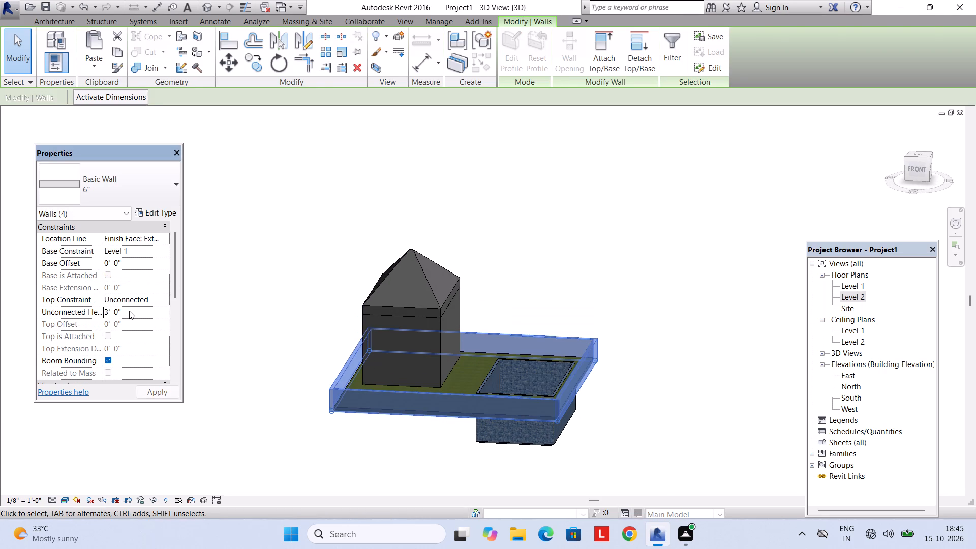
key(Escape)
key(Escape)
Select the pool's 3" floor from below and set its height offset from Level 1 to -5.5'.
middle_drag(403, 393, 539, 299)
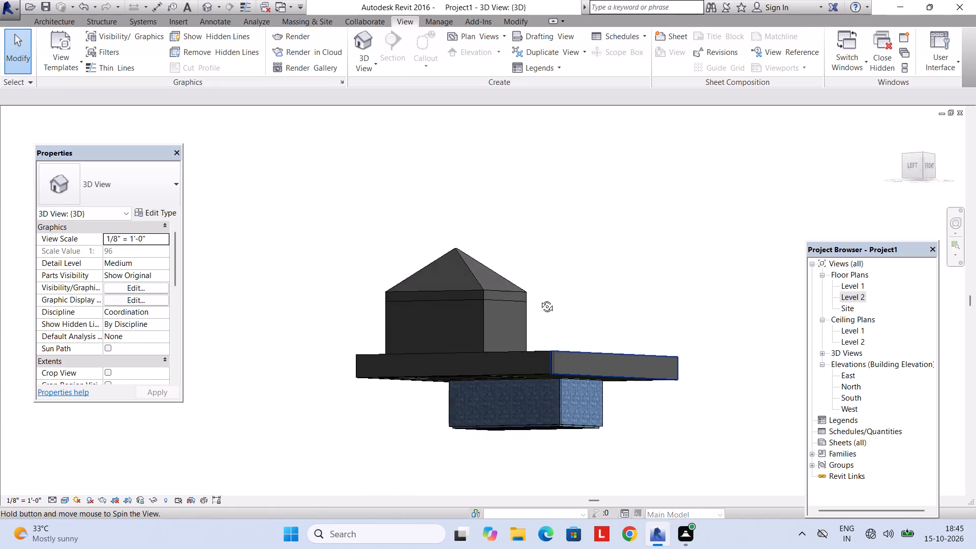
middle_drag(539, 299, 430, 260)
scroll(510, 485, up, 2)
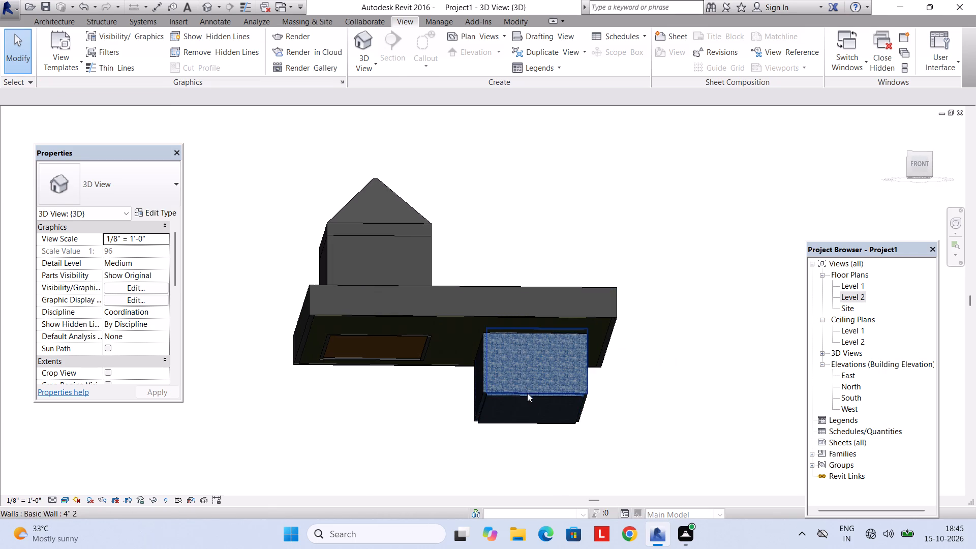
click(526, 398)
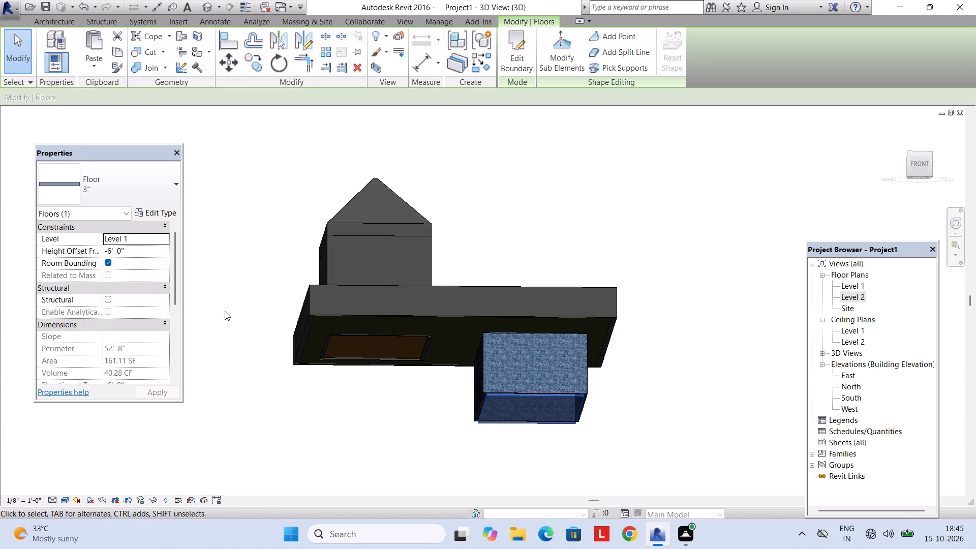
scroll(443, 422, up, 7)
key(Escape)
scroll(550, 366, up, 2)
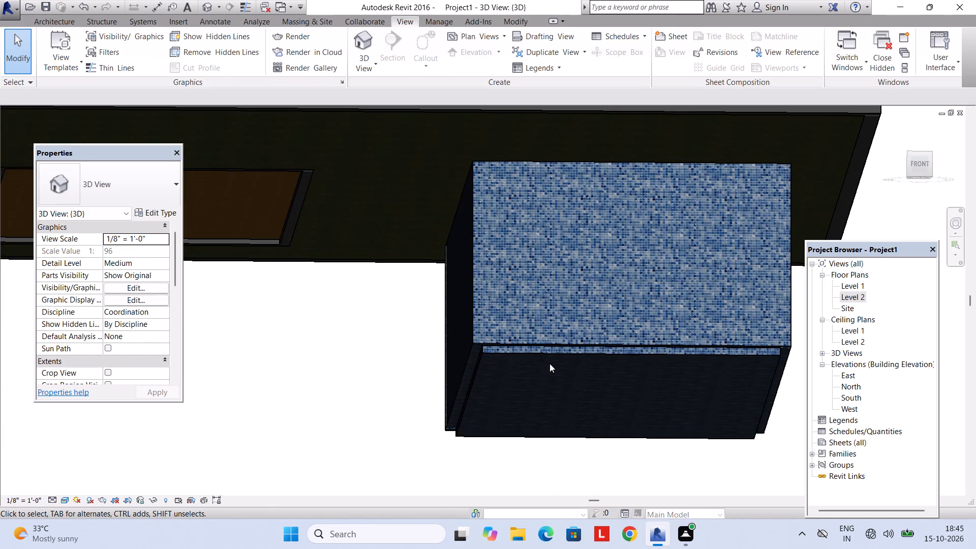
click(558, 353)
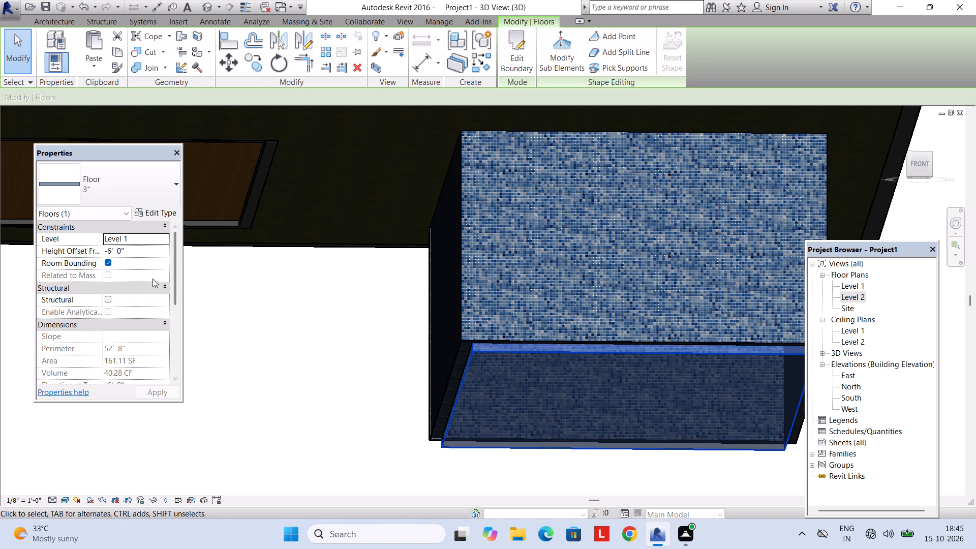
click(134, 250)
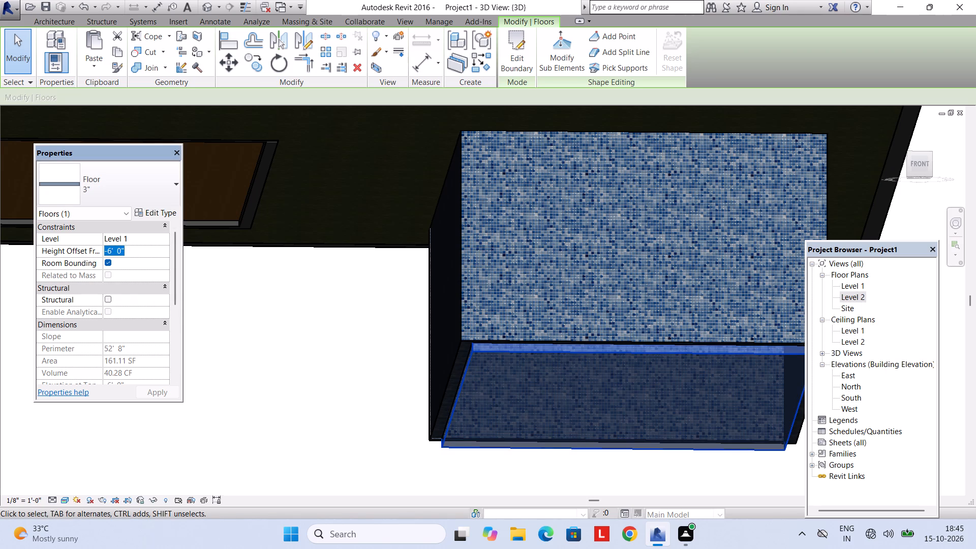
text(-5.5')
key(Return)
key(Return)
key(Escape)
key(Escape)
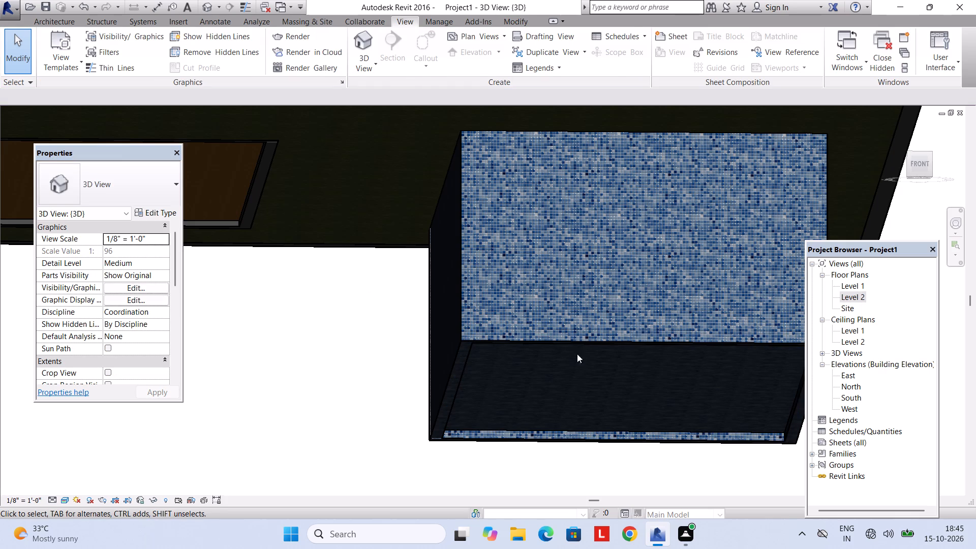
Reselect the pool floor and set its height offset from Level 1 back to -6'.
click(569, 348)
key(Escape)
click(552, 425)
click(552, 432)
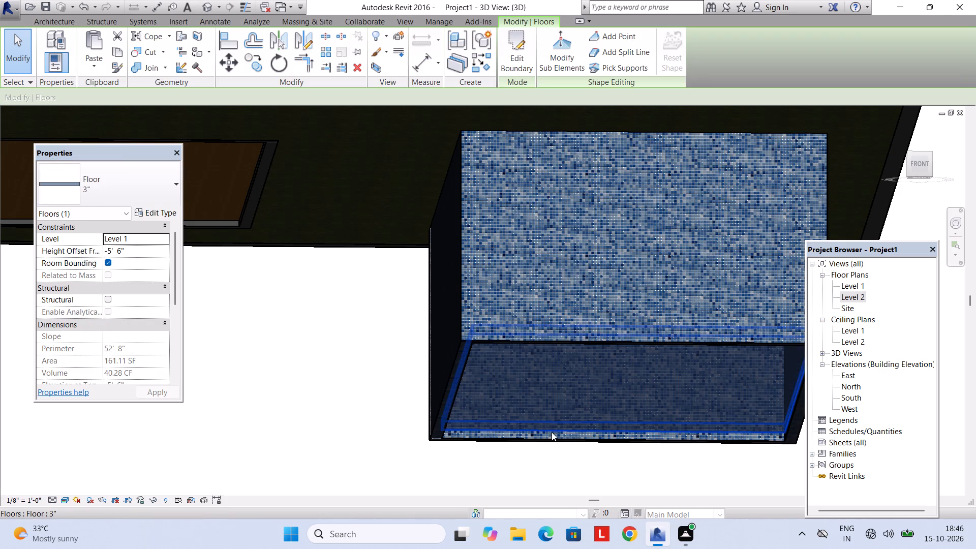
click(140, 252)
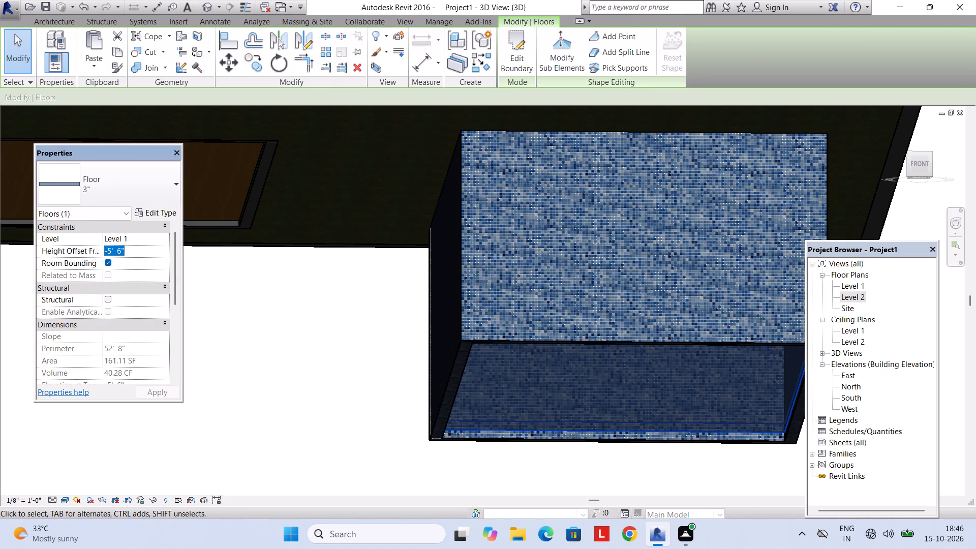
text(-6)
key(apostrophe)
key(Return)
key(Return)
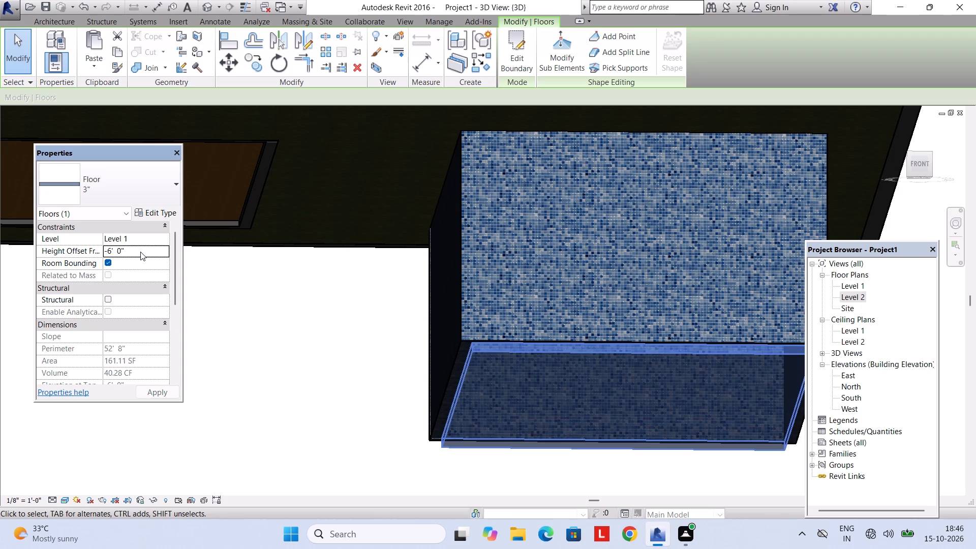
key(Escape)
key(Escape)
Examine the pool's tiled walls and floor from below and above in 3D, along with the surrounding grass and boundary walls.
shift+middle_drag(558, 369, 526, 417)
scroll(526, 417, down, 4)
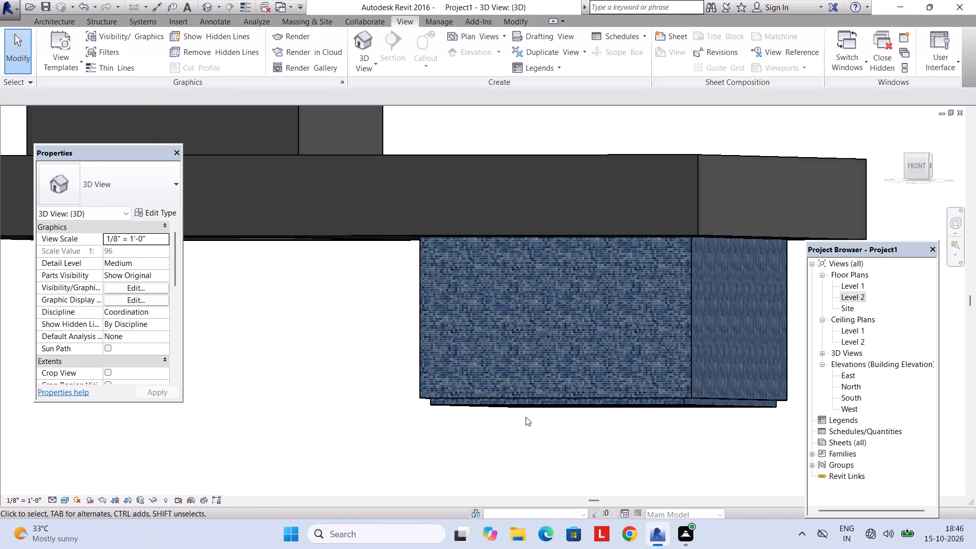
middle_drag(527, 417, 543, 421)
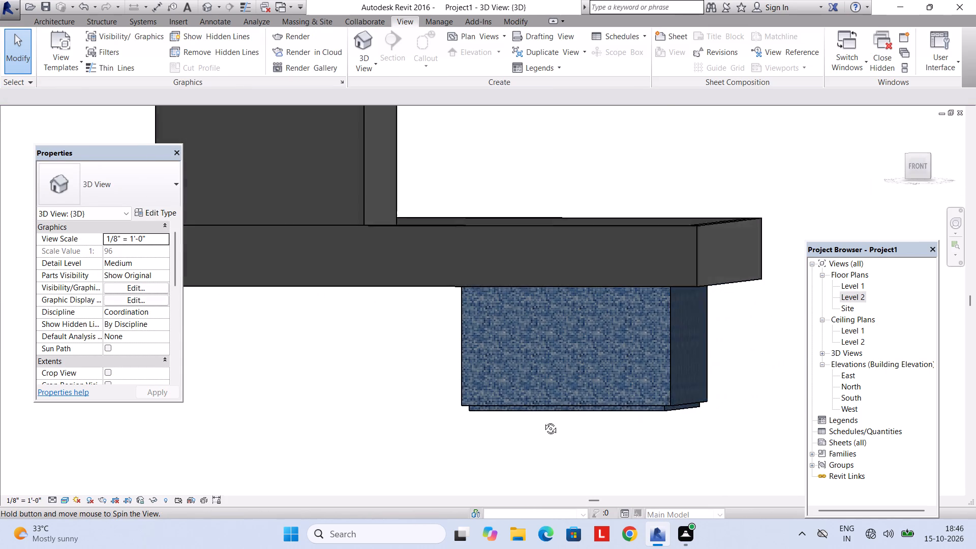
middle_drag(543, 421, 545, 419)
middle_drag(553, 414, 649, 270)
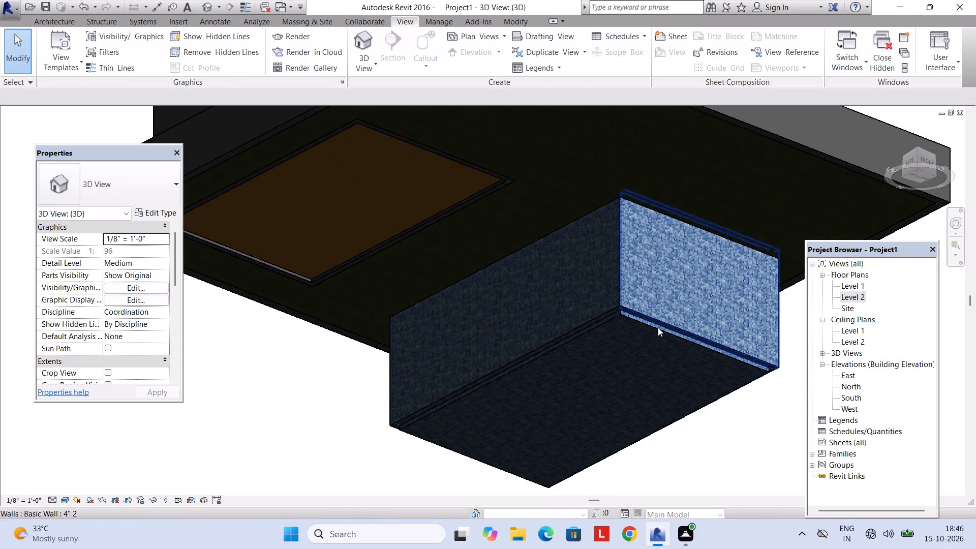
scroll(666, 324, down, 3)
shift+middle_drag(660, 319, 561, 439)
shift+middle_drag(608, 294, 598, 418)
shift+middle_drag(589, 316, 585, 424)
middle_drag(602, 316, 595, 372)
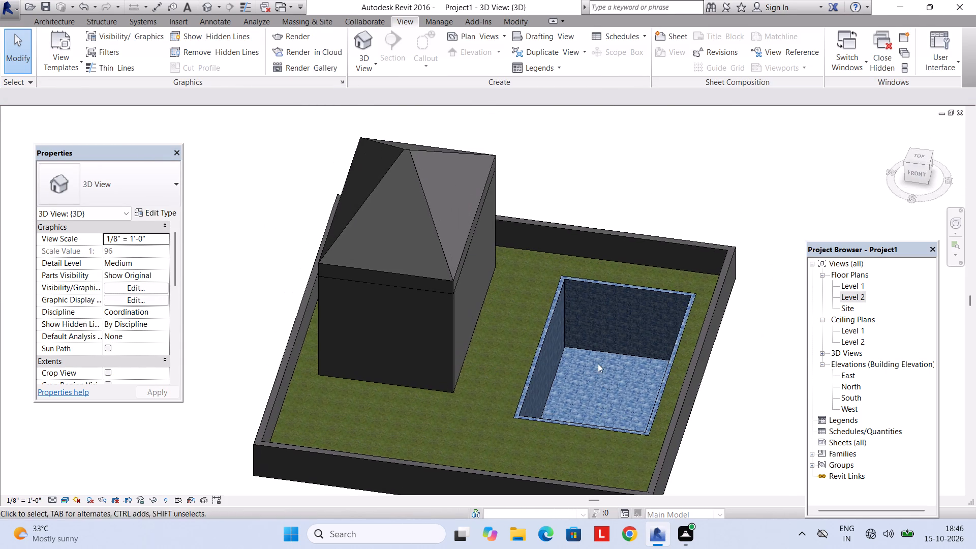
shift+middle_drag(598, 364, 591, 380)
scroll(583, 343, up, 10)
scroll(561, 348, down, 7)
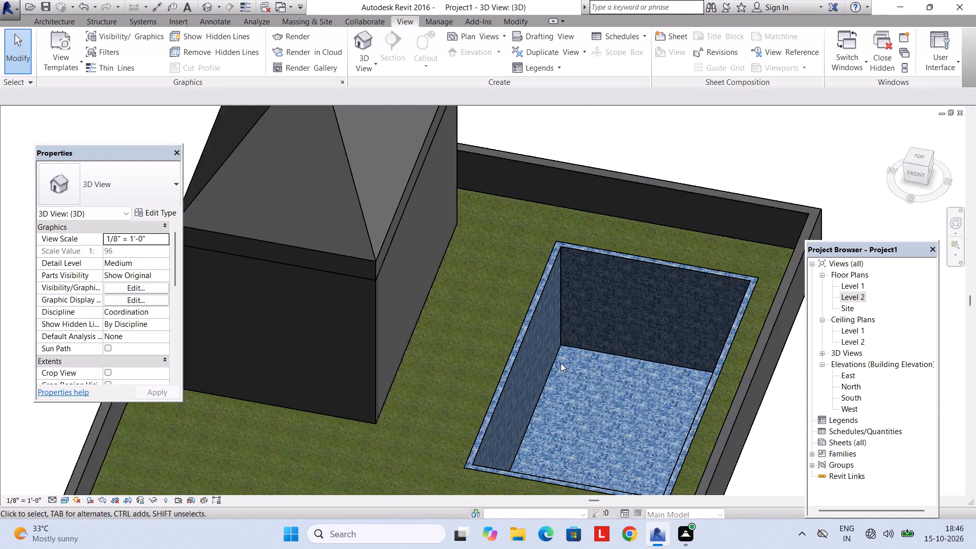
middle_drag(561, 364, 574, 273)
scroll(575, 277, down, 4)
middle_drag(575, 302, 588, 358)
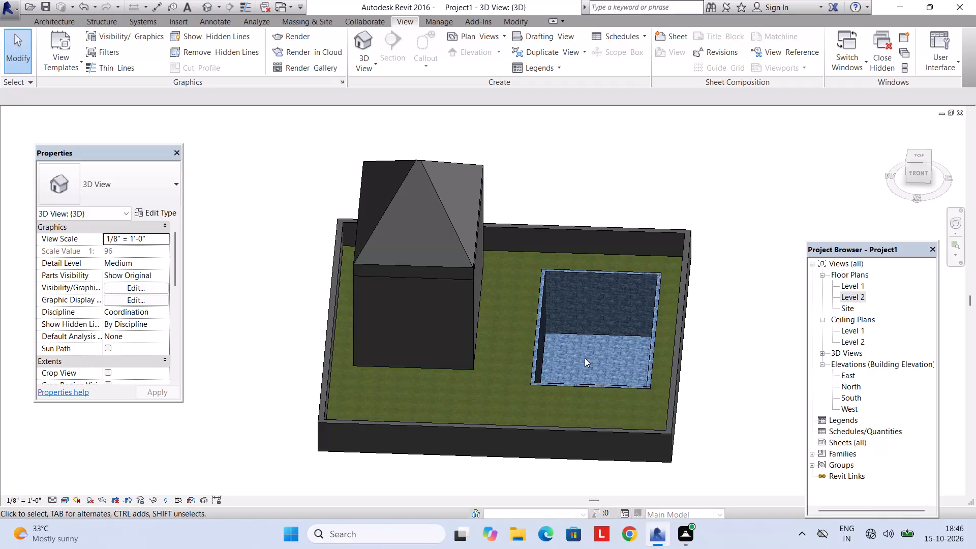
Open the Level 1 floor plan showing the room and the pool.
double_click(853, 286)
middle_drag(449, 284, 463, 301)
Preview the exterior, interior and garage door families in the US Imperial library's Residential doors folder.
click(45, 22)
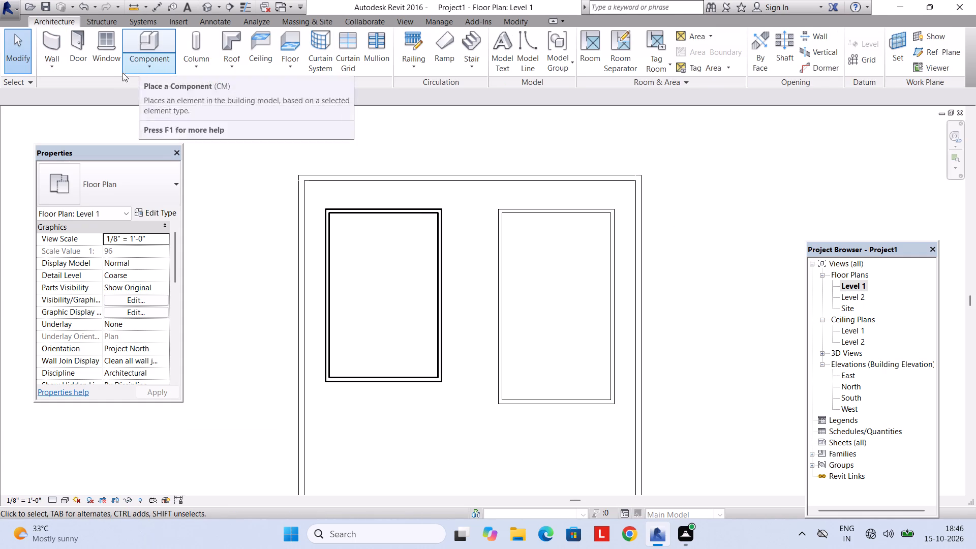
click(78, 55)
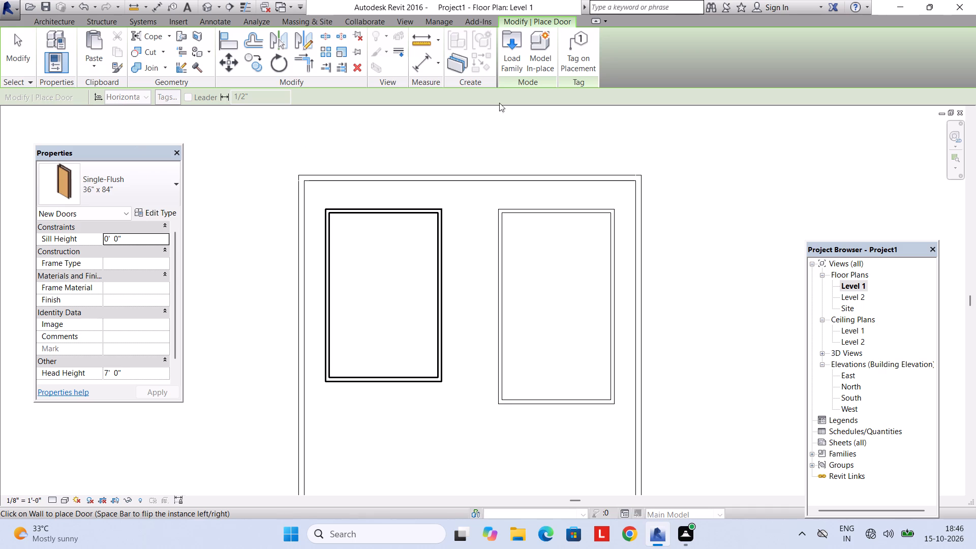
click(515, 73)
click(429, 135)
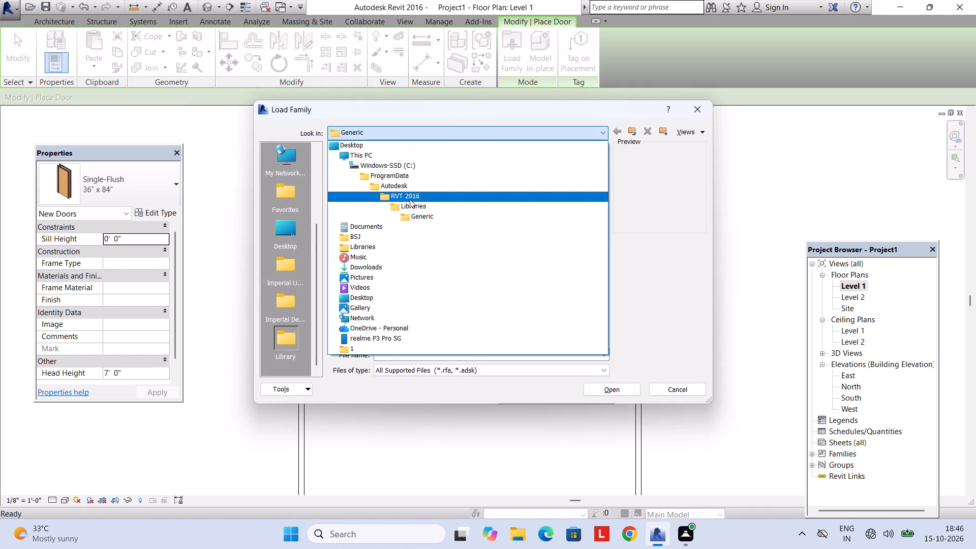
click(410, 203)
double_click(393, 186)
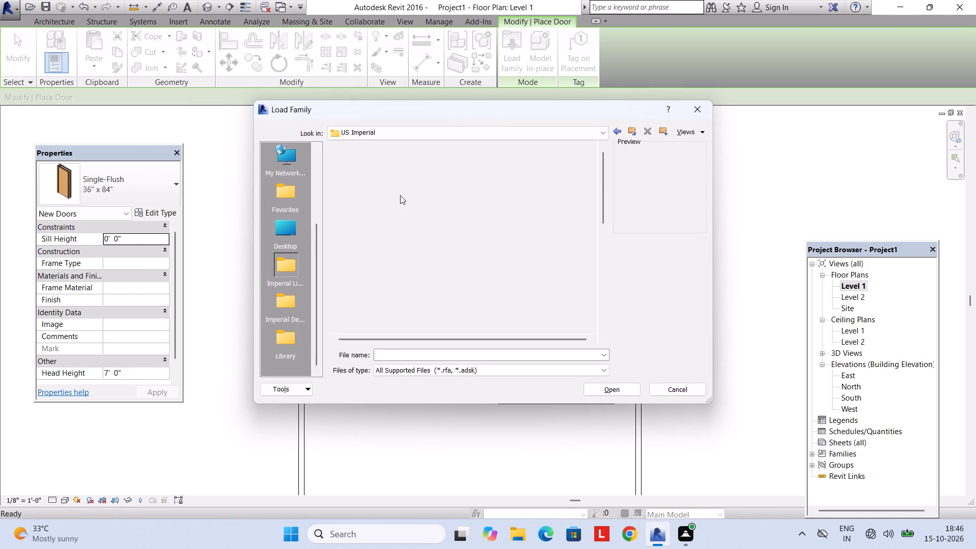
double_click(381, 270)
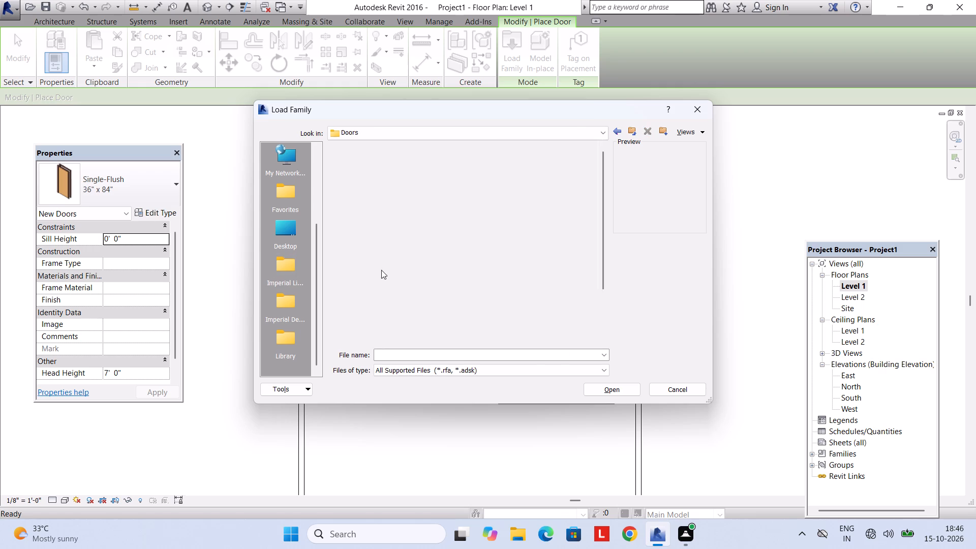
double_click(380, 182)
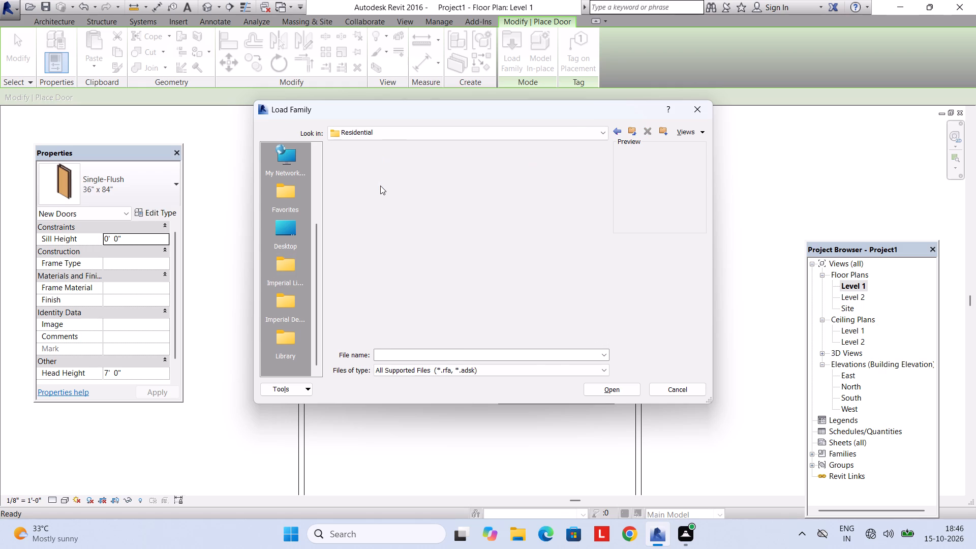
click(401, 223)
click(402, 241)
click(401, 261)
click(401, 282)
scroll(404, 279, down, 2)
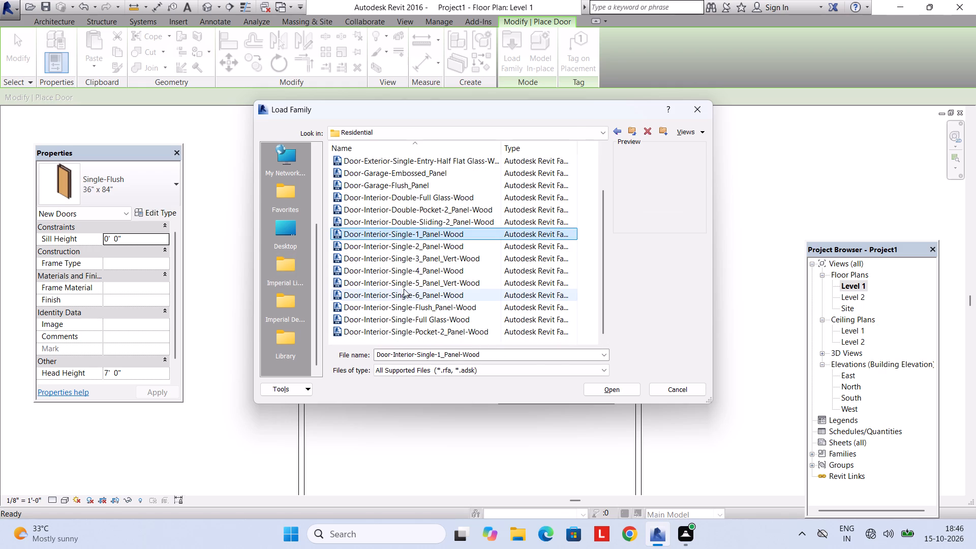
click(404, 289)
click(404, 254)
click(409, 302)
click(412, 321)
scroll(418, 283, down, 3)
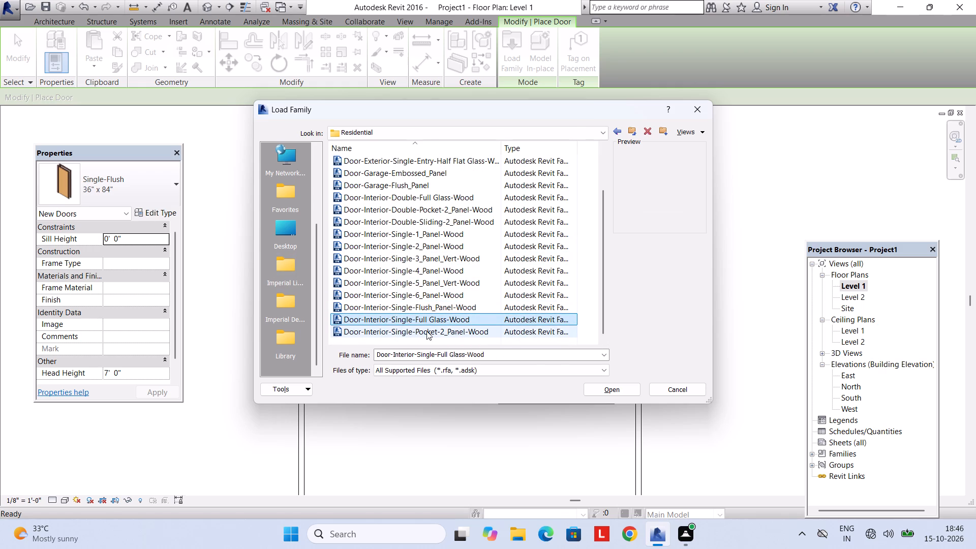
click(426, 331)
click(421, 286)
click(421, 250)
scroll(432, 208, up, 2)
click(432, 208)
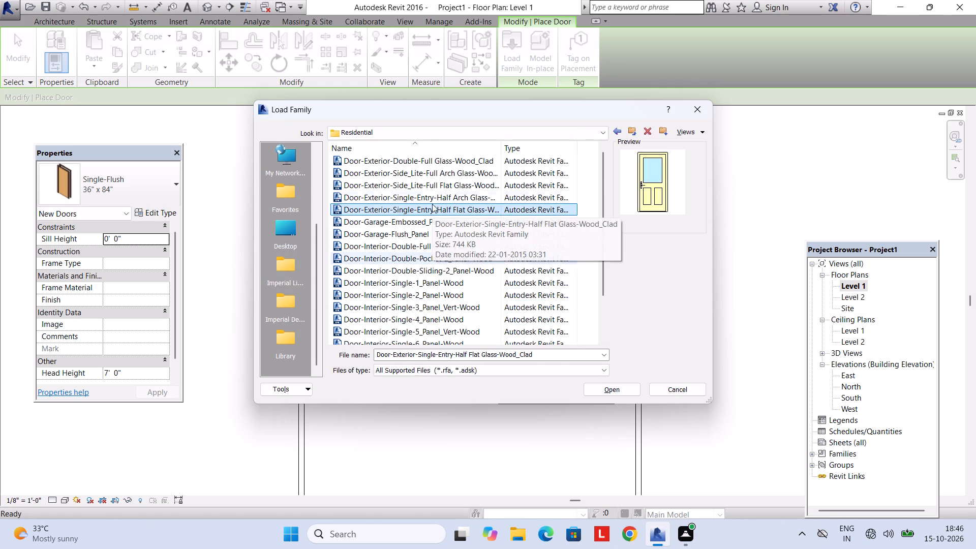
click(434, 192)
click(437, 170)
click(436, 199)
click(431, 228)
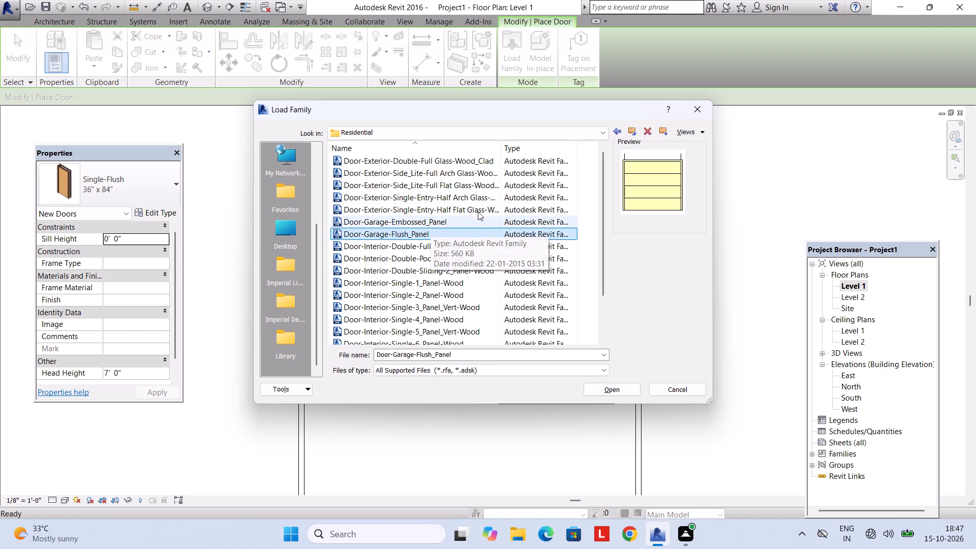
click(710, 110)
key(Escape)
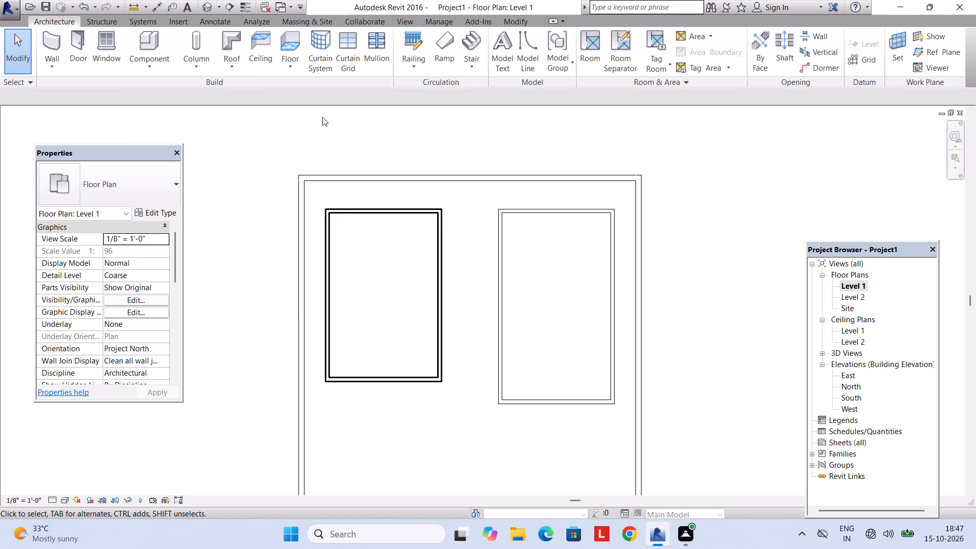
Draw a wall of type Curtain Wall 1 along the room's front wall, starting at its lower-left corner in plan.
click(49, 43)
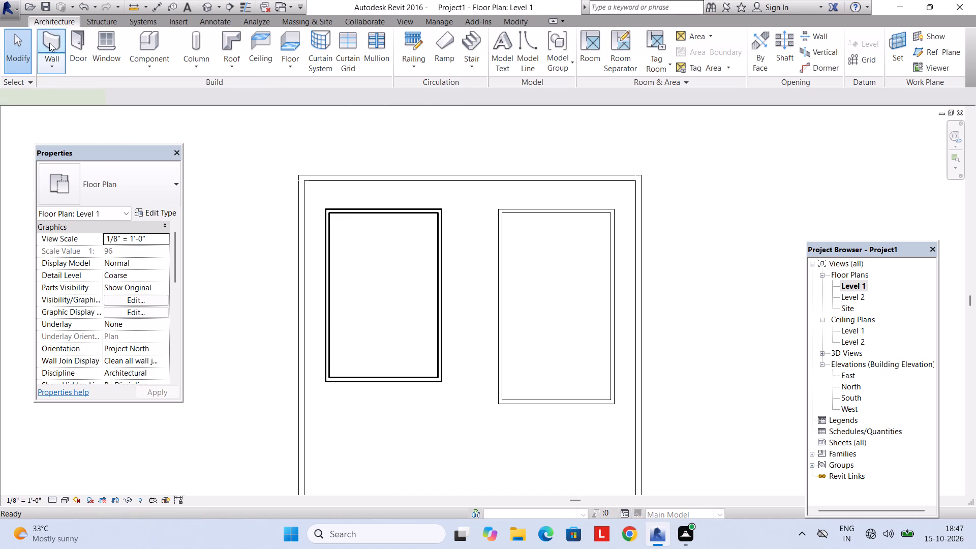
click(99, 186)
scroll(120, 338, down, 2)
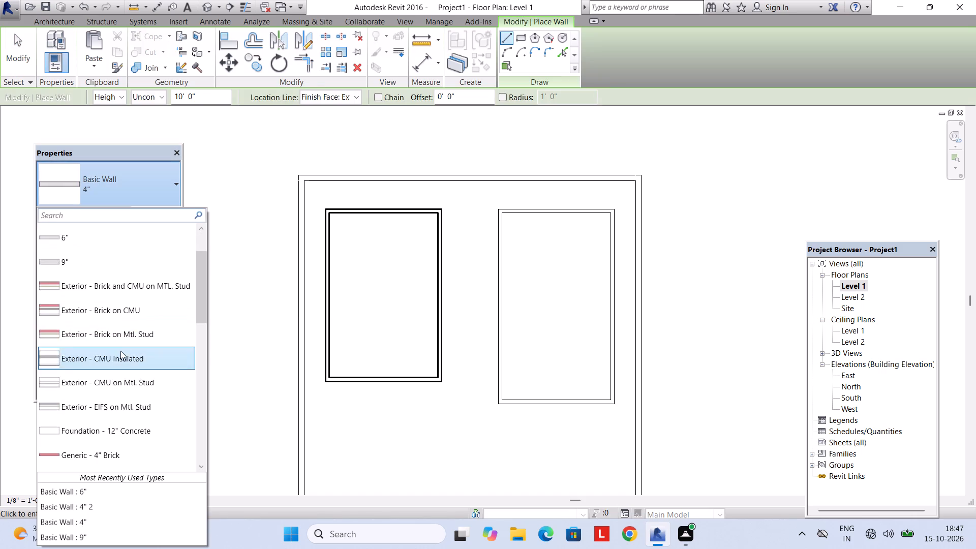
scroll(120, 353, down, 11)
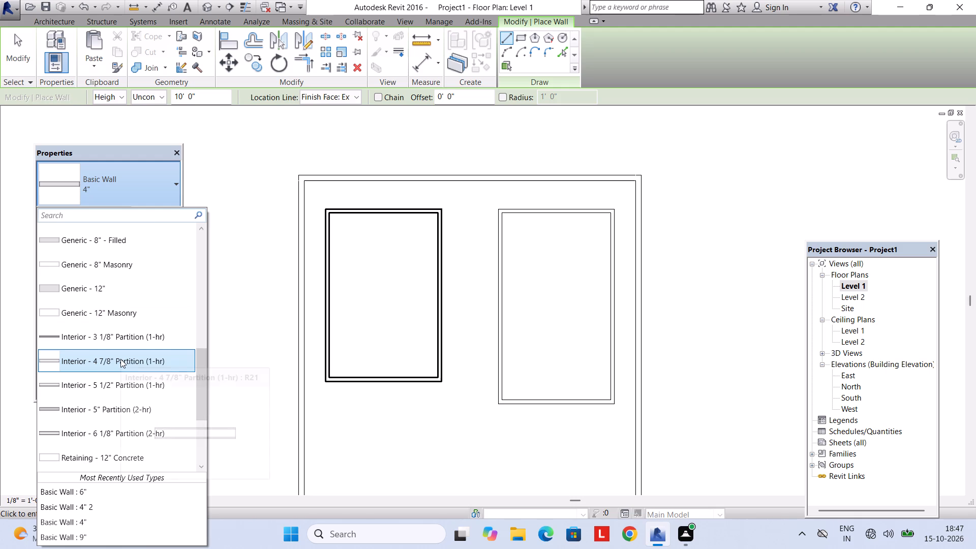
scroll(120, 359, down, 10)
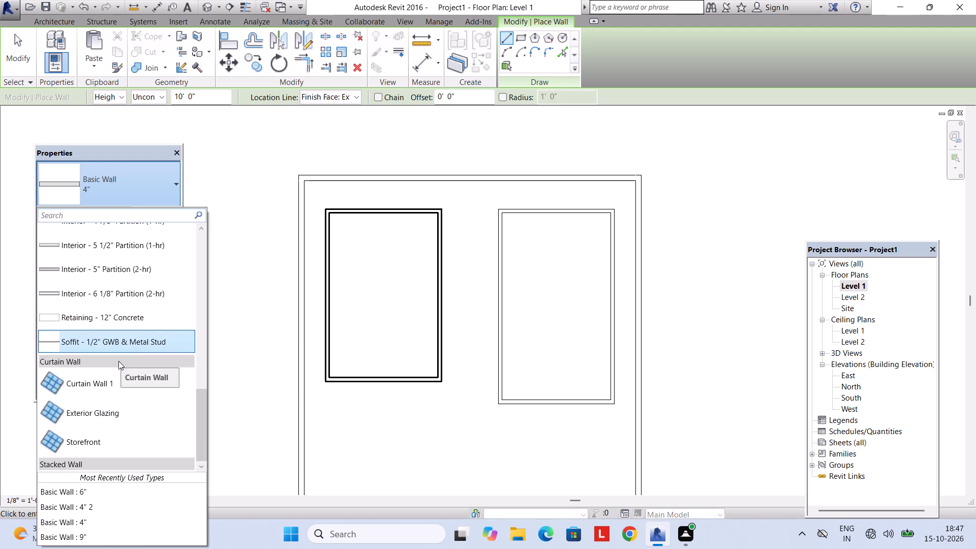
scroll(118, 361, down, 1)
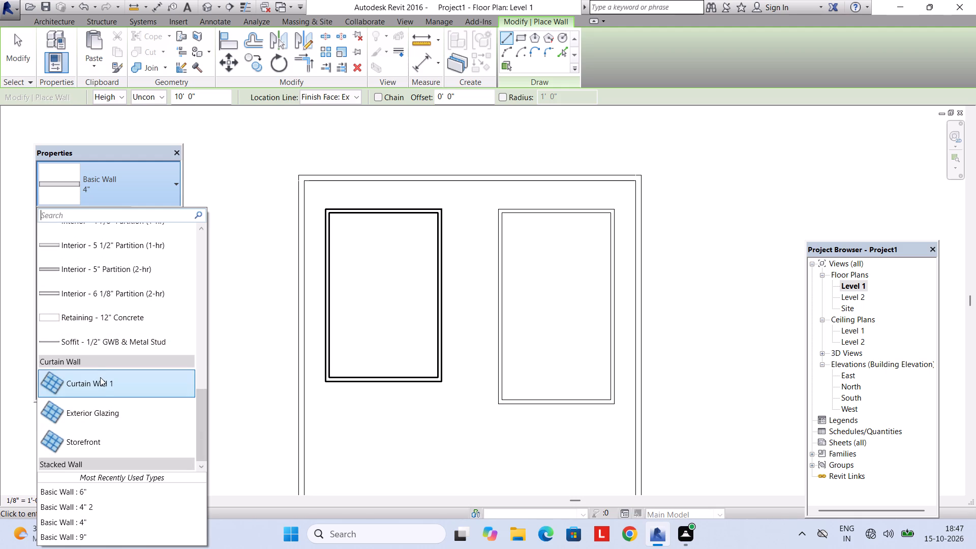
click(100, 377)
scroll(337, 394, up, 4)
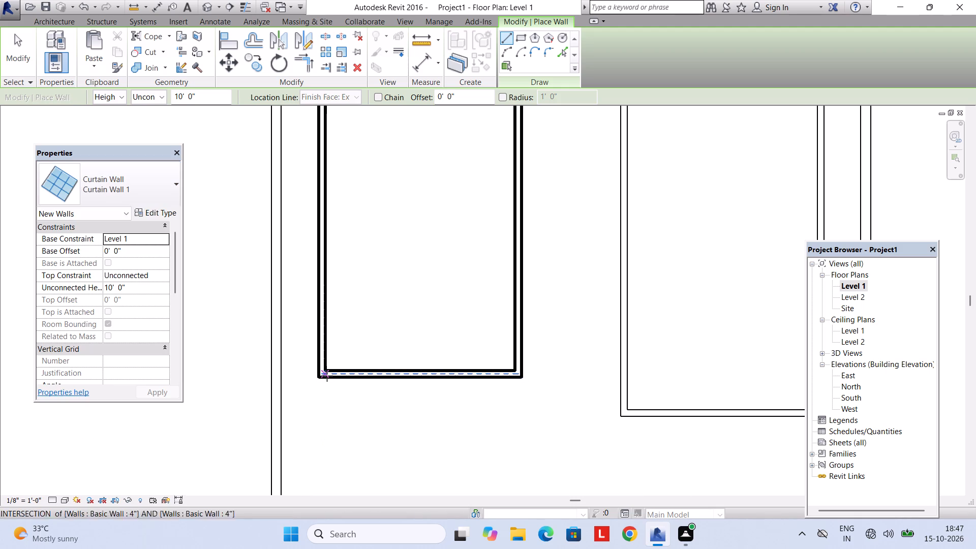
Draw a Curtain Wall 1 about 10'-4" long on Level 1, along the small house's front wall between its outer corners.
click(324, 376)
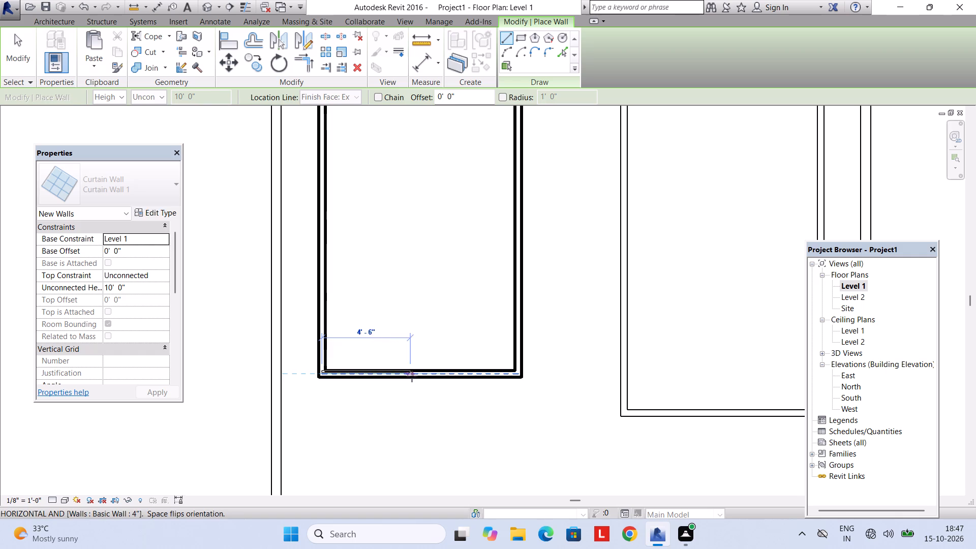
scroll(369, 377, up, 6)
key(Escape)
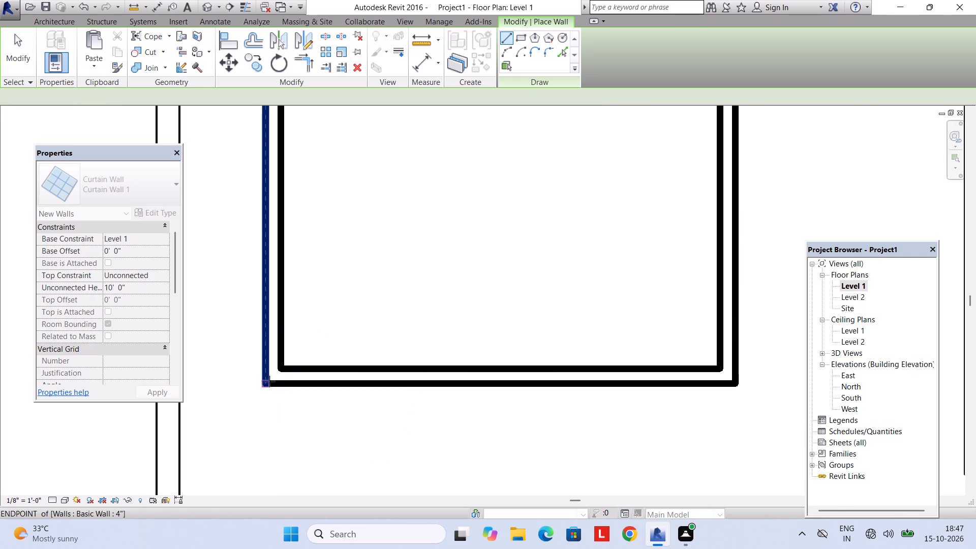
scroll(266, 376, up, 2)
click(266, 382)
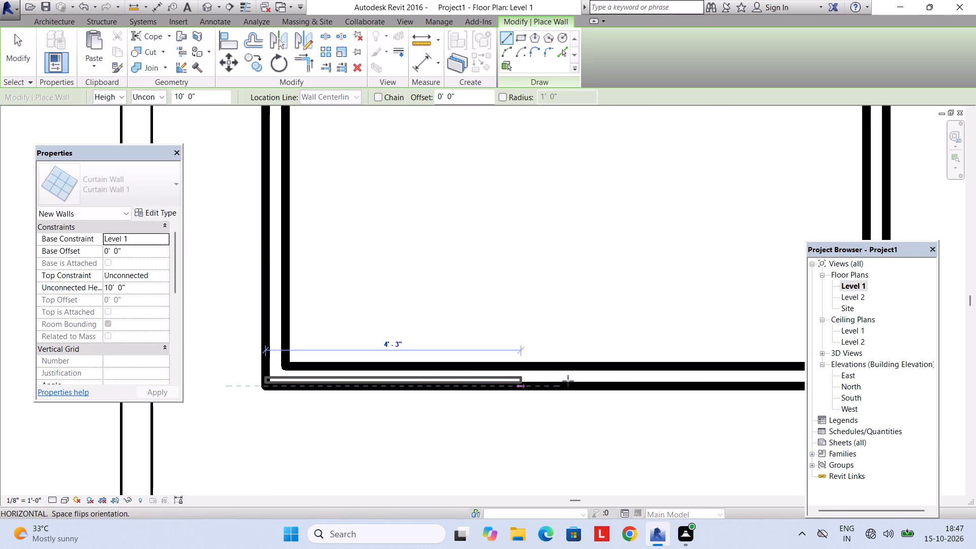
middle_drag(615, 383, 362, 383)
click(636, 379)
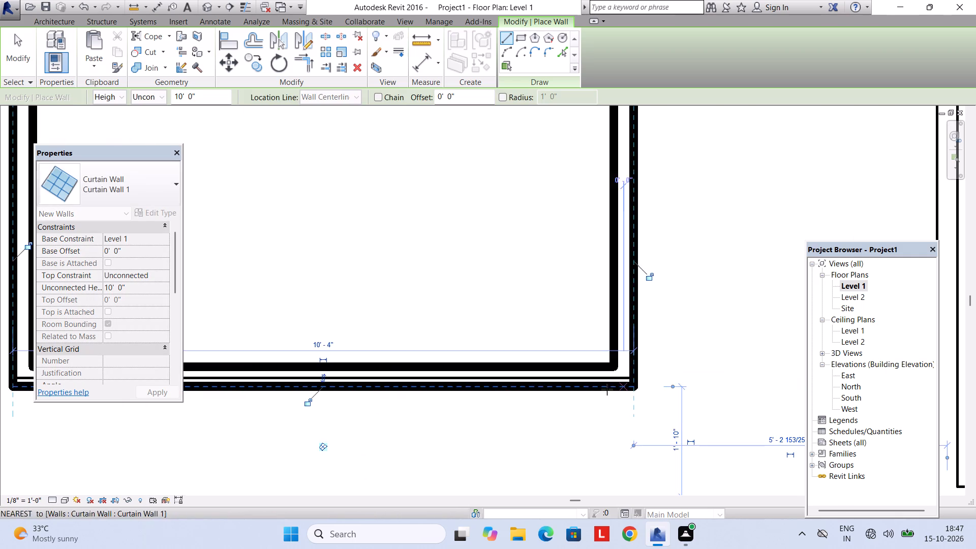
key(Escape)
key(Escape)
Open the 3D view and examine the house front from several angles to check the curtain wall.
click(402, 23)
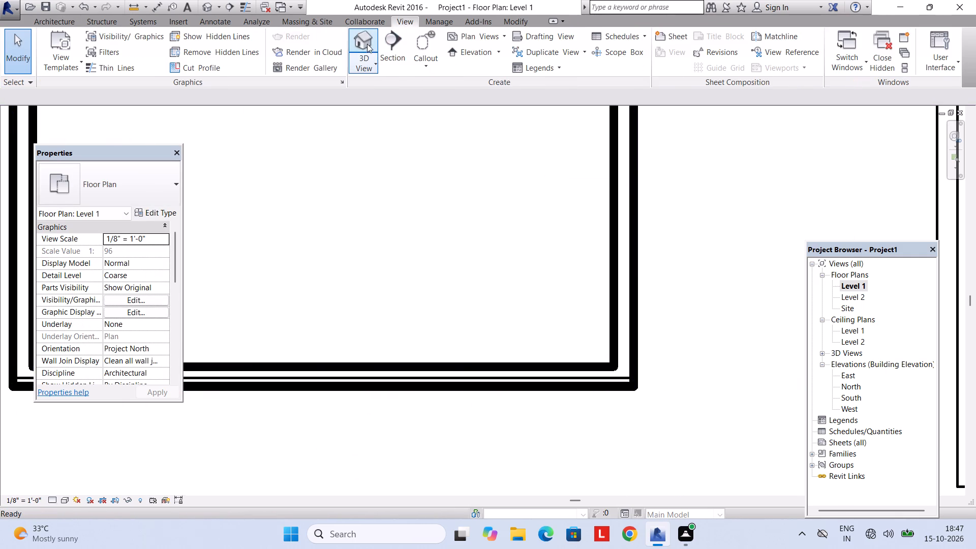
click(365, 43)
scroll(435, 223, down, 2)
shift+middle_drag(439, 251, 457, 119)
shift+middle_drag(460, 282, 473, 163)
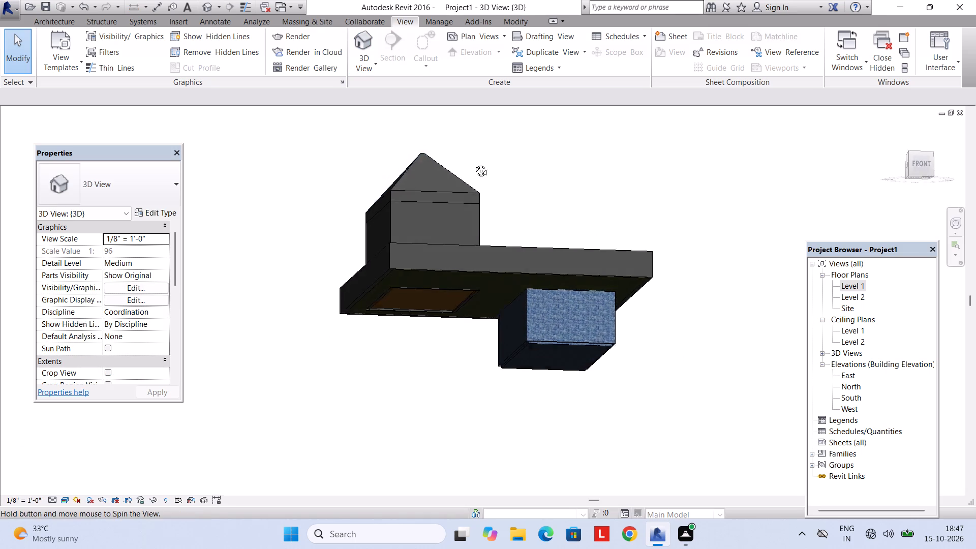
shift+middle_drag(473, 163, 474, 161)
shift+middle_drag(478, 226, 464, 174)
scroll(410, 235, up, 3)
shift+middle_drag(411, 236, 401, 402)
shift+middle_drag(440, 320, 491, 257)
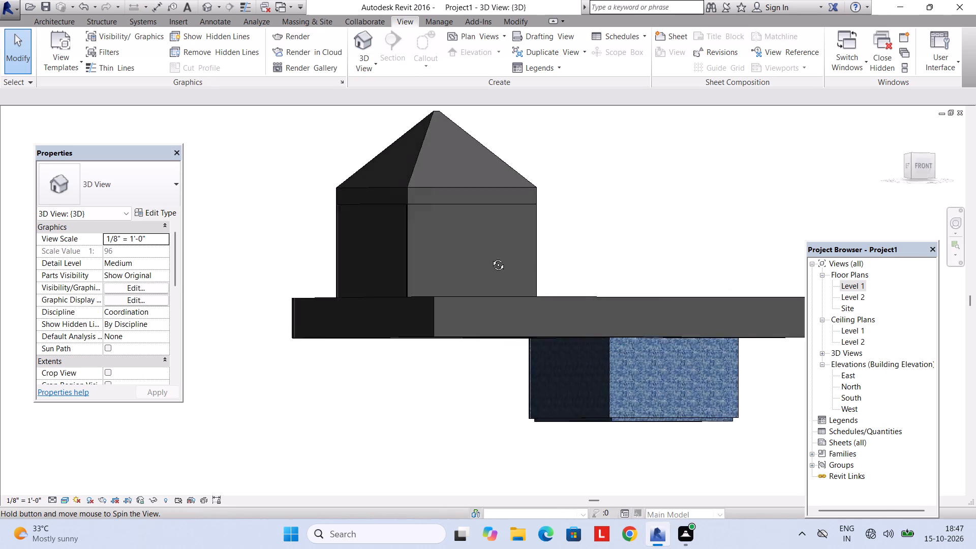
shift+middle_drag(491, 257, 499, 115)
shift+middle_drag(500, 137, 403, 376)
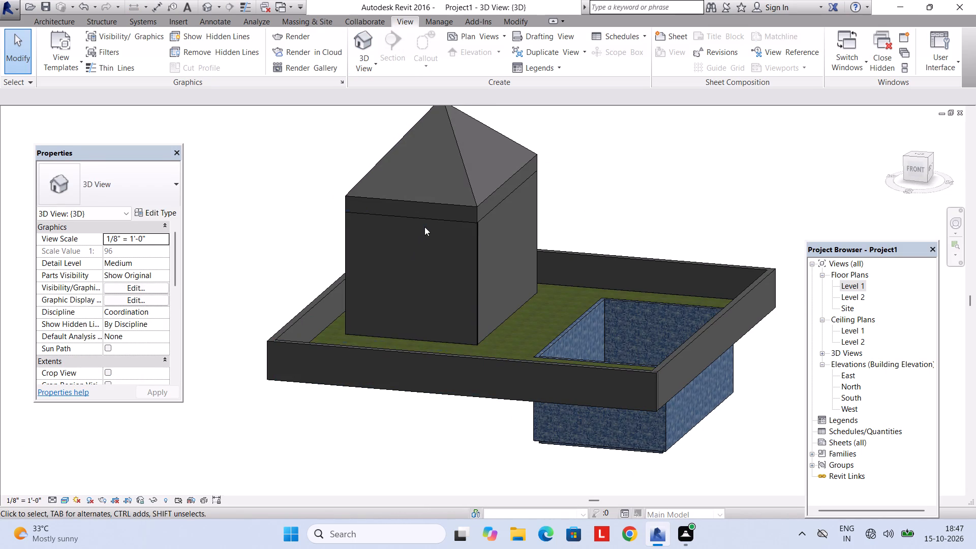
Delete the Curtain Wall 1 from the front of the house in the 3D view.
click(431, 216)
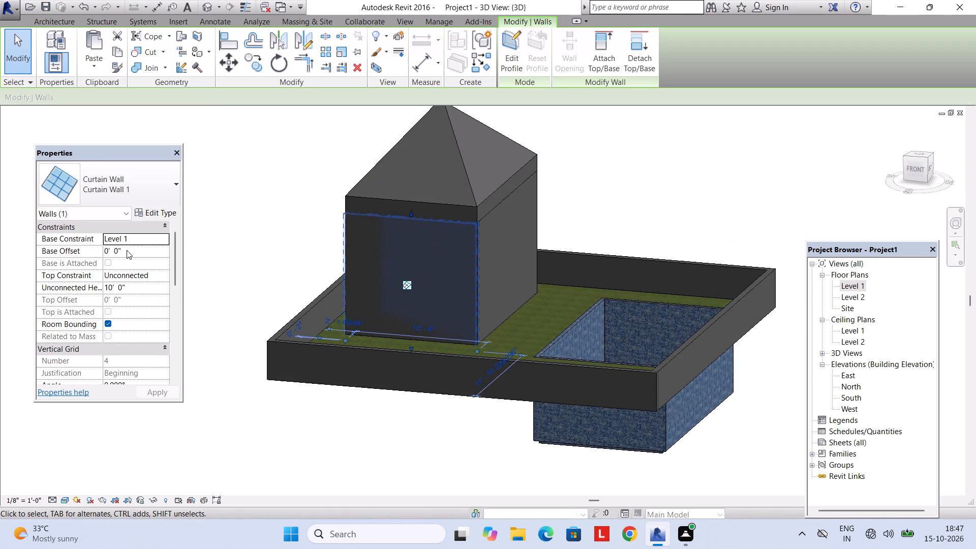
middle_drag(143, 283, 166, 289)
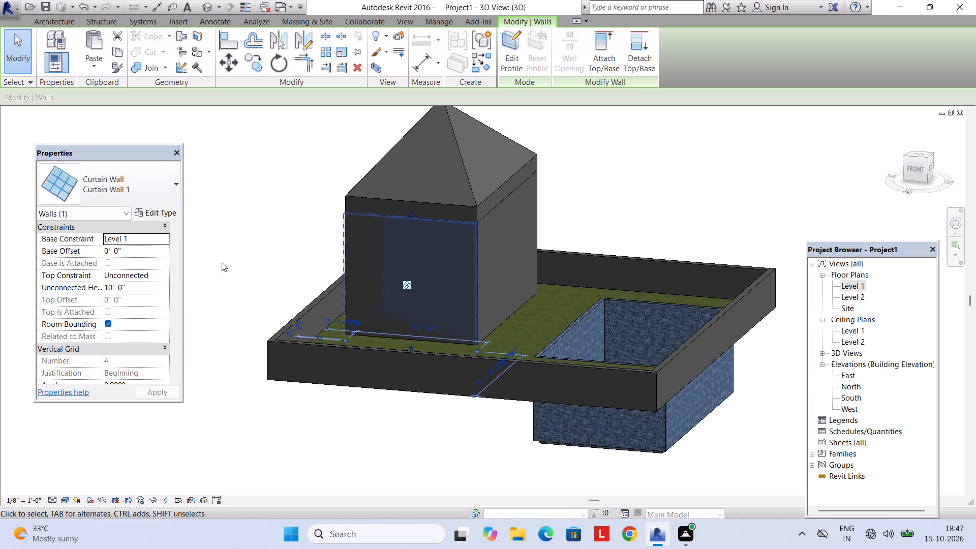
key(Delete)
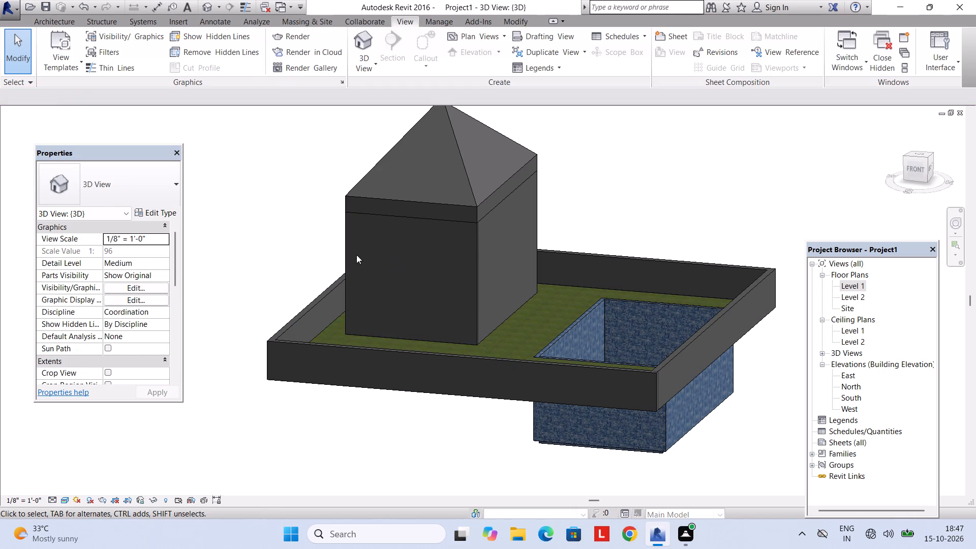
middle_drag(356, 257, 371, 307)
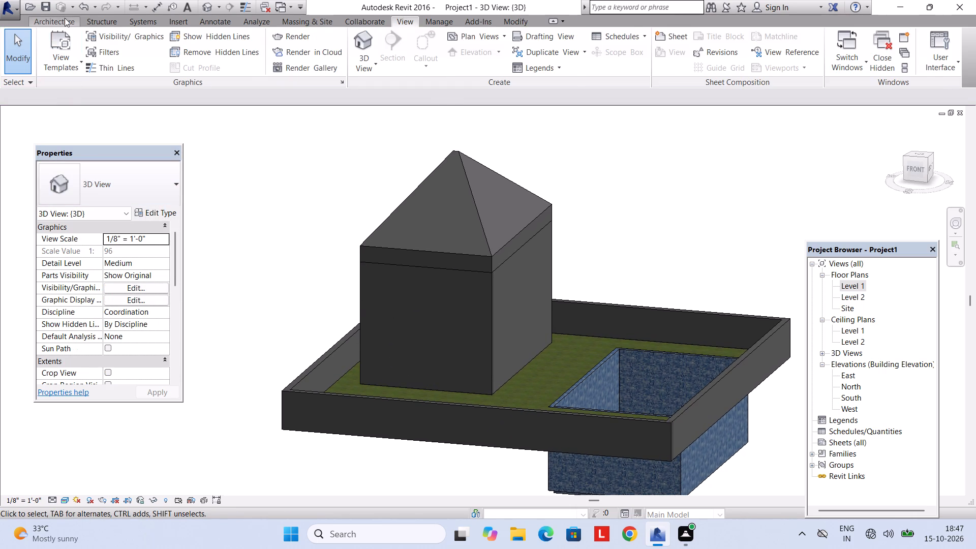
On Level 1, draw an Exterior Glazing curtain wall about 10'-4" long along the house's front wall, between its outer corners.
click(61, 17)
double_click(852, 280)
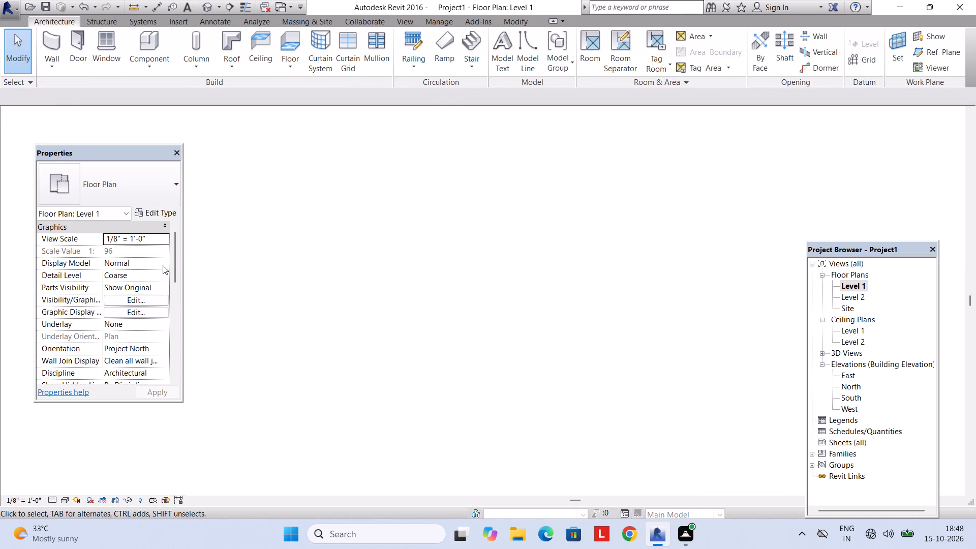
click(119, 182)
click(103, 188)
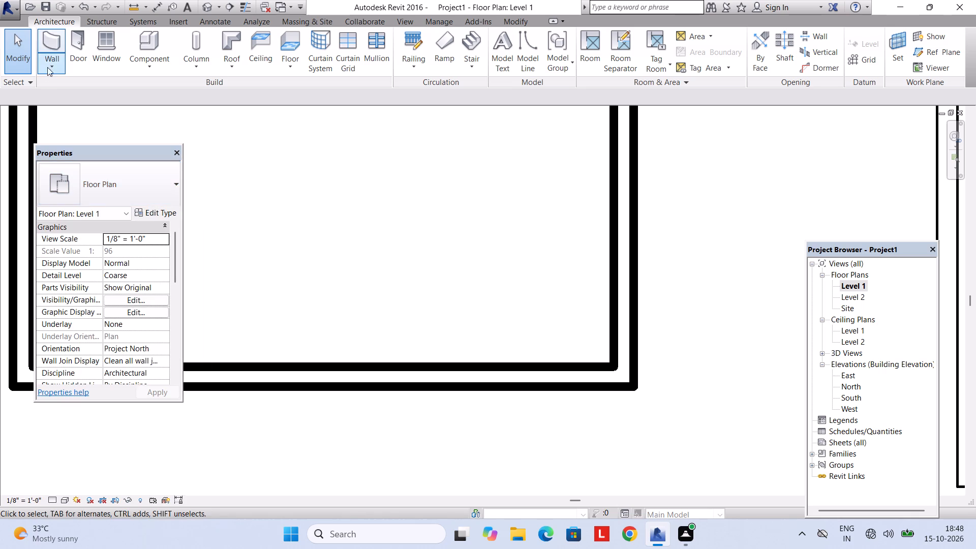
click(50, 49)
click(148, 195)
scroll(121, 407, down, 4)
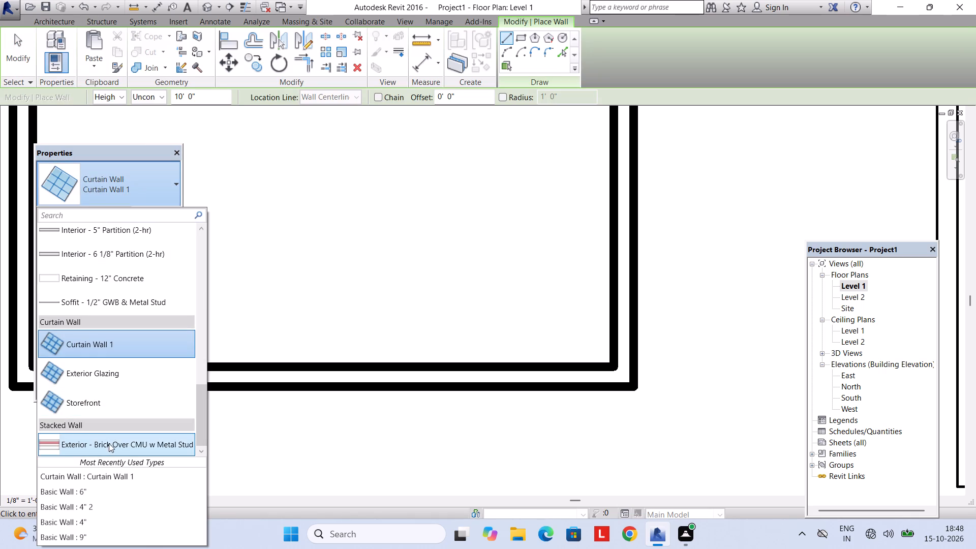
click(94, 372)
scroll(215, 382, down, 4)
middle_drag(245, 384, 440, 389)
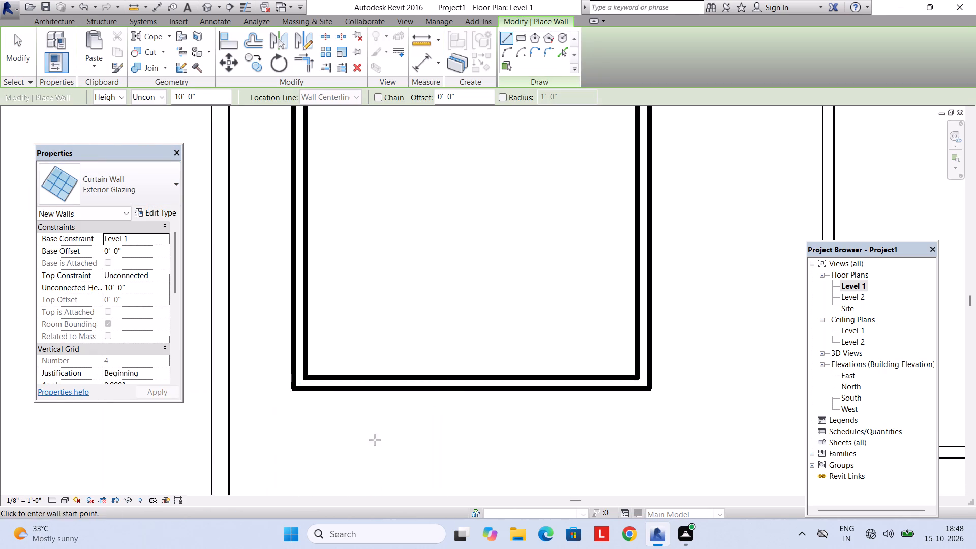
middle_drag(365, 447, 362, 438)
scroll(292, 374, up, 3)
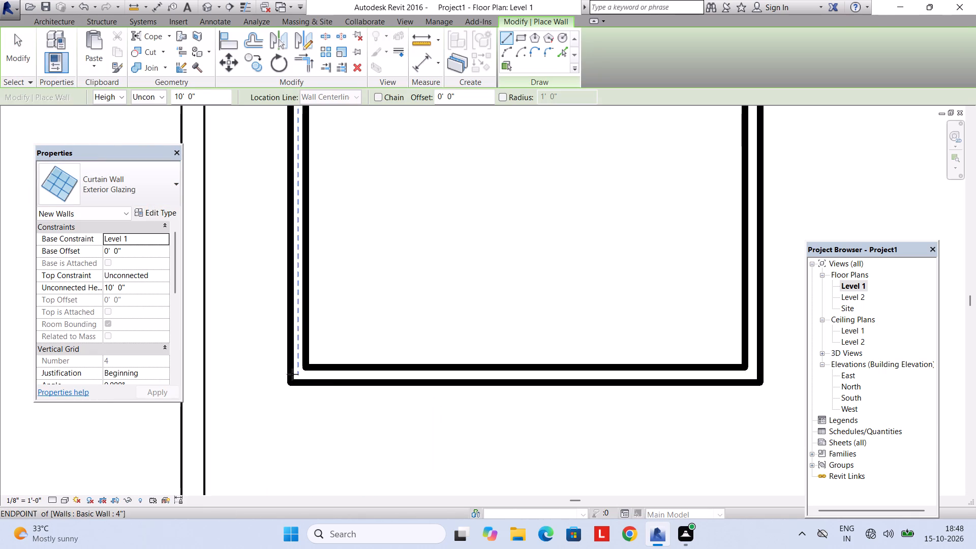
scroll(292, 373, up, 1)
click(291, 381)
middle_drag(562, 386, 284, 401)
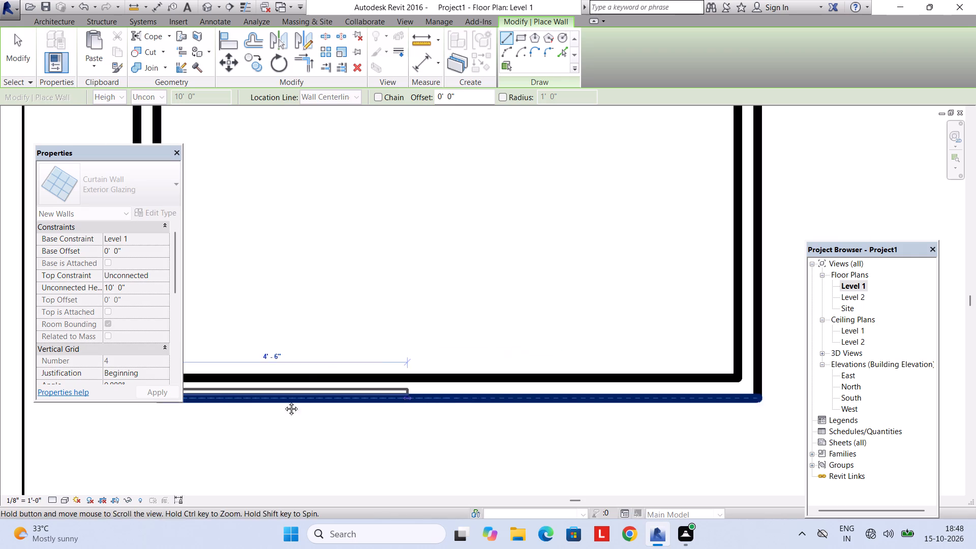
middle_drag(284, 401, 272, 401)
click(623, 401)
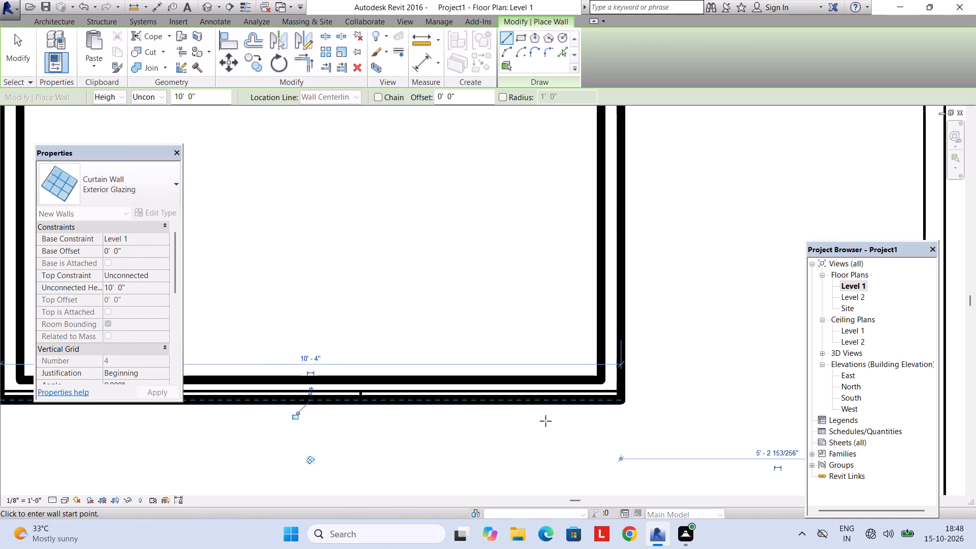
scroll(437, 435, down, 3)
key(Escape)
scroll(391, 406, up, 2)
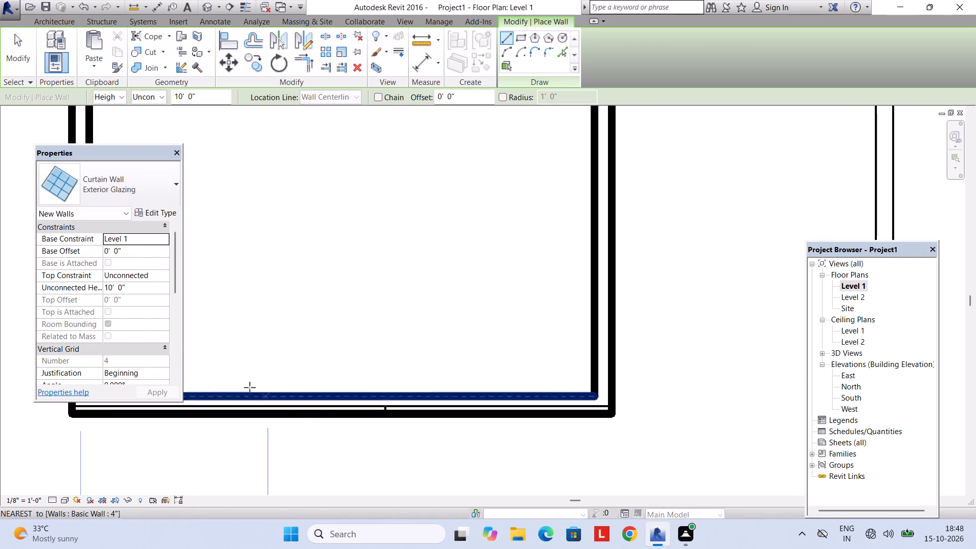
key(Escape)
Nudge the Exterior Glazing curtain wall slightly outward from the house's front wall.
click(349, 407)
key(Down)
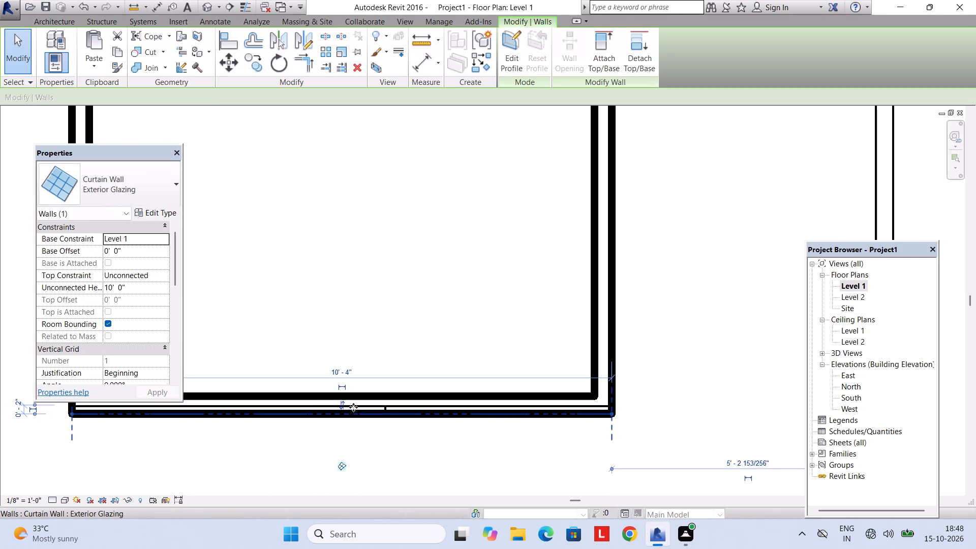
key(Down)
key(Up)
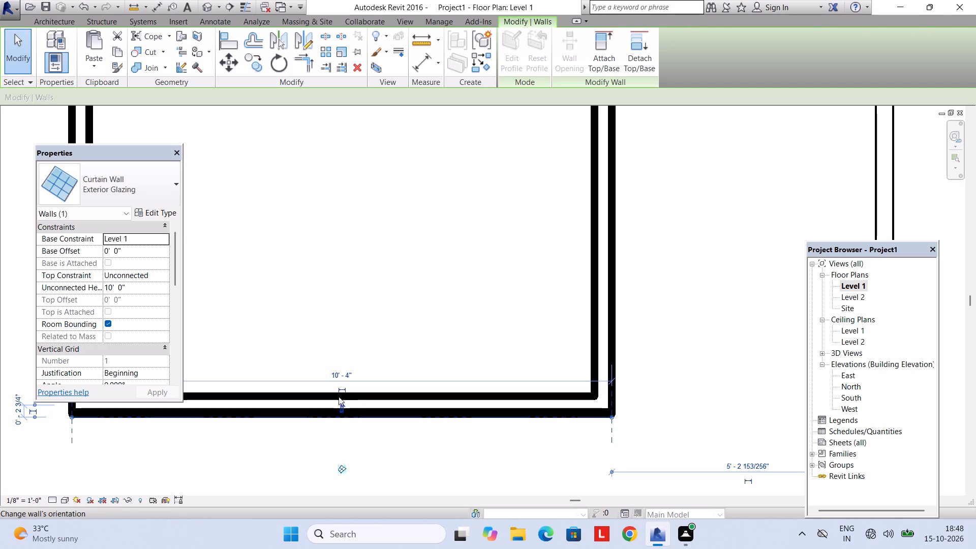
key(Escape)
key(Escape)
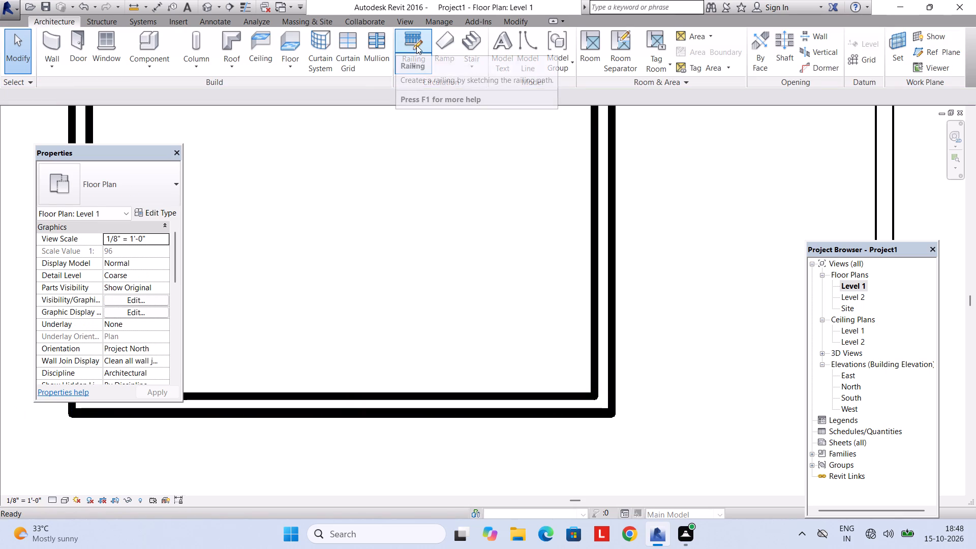
Delete the 4" basic wall at the front of the house.
scroll(454, 390, down, 3)
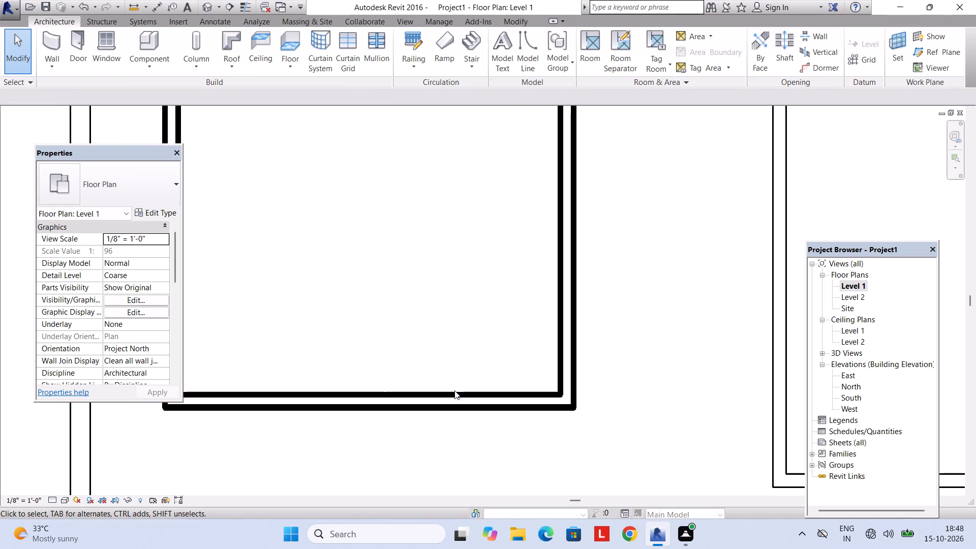
click(475, 393)
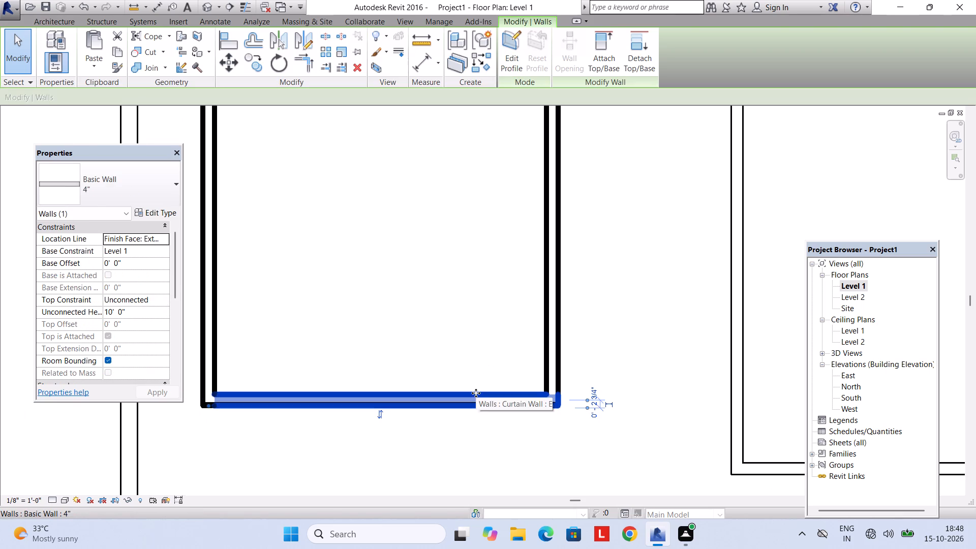
key(Delete)
scroll(476, 392, down, 2)
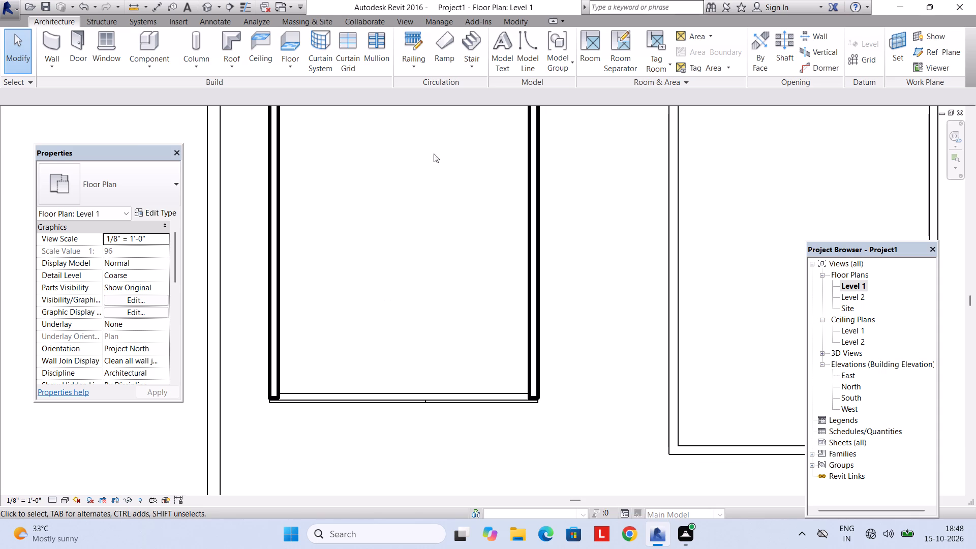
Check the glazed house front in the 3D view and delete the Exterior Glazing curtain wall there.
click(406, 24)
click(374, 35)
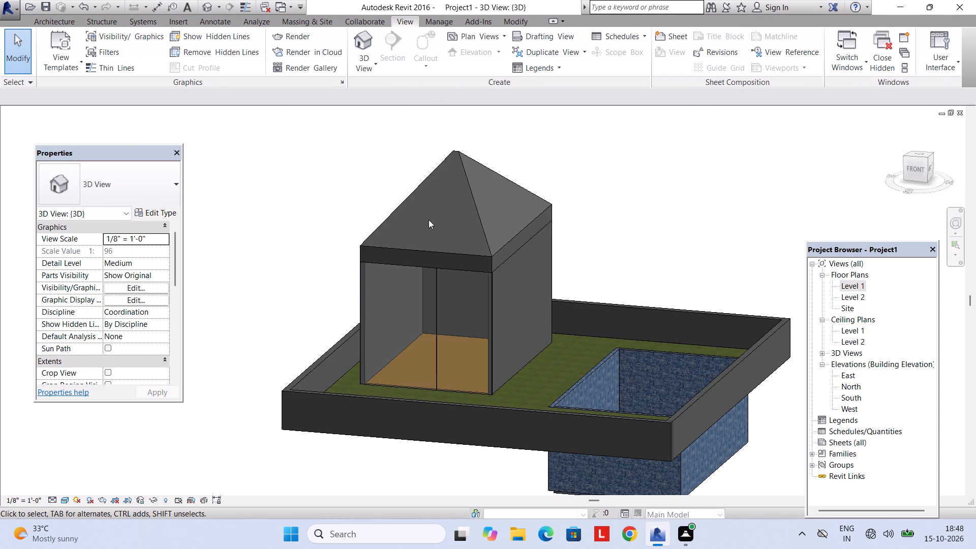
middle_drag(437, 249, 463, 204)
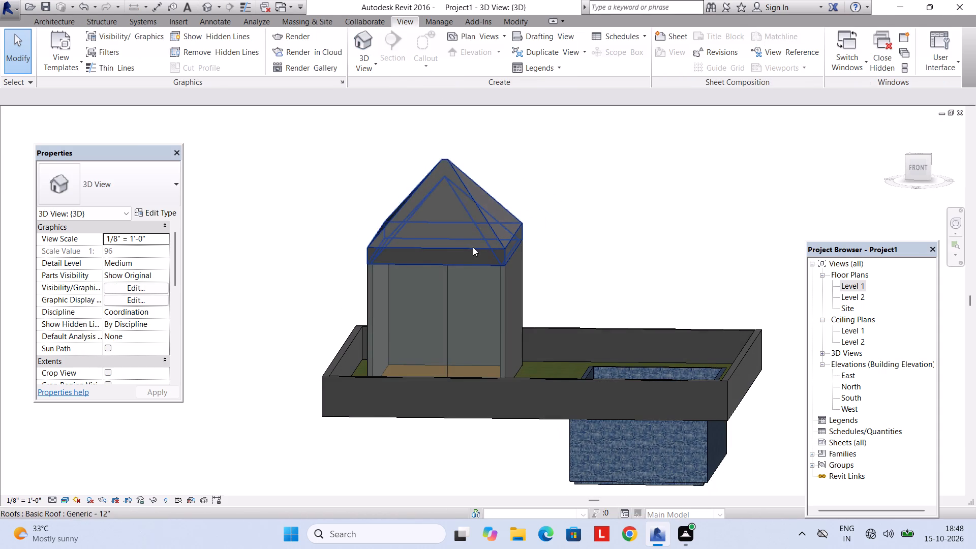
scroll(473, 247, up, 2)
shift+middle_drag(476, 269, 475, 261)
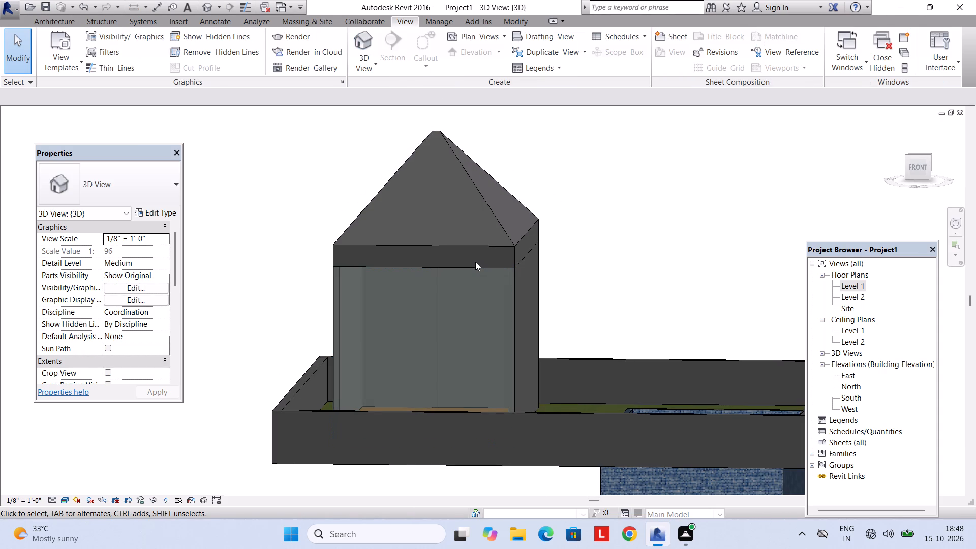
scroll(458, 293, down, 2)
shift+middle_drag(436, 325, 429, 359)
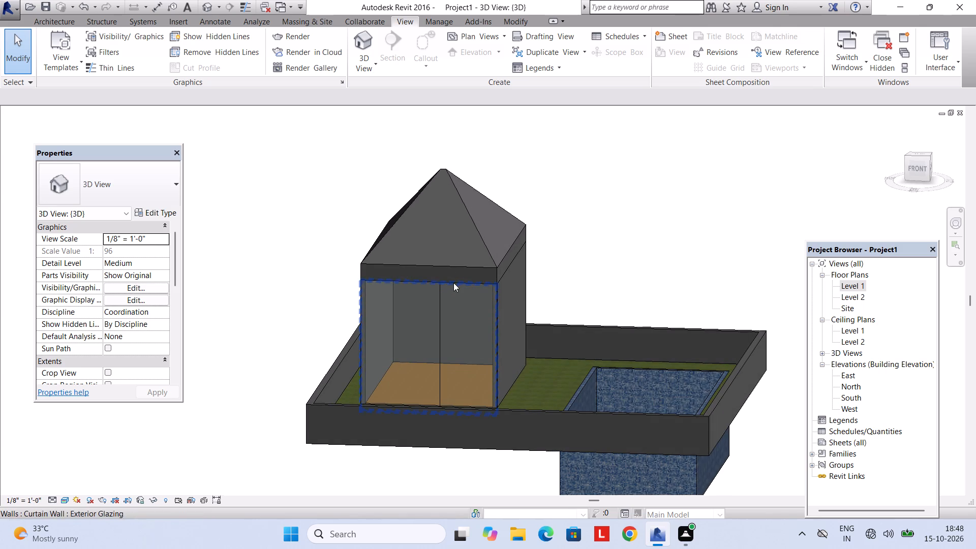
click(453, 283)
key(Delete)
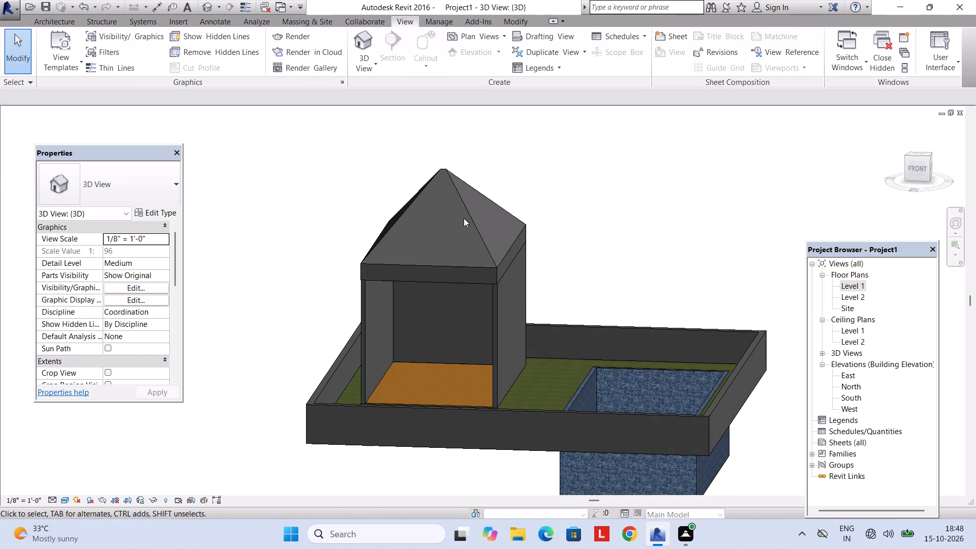
On Level 1, draw a Storefront curtain wall about 9'-8" long across the open house front, between the two side walls' inner faces.
double_click(852, 282)
click(55, 20)
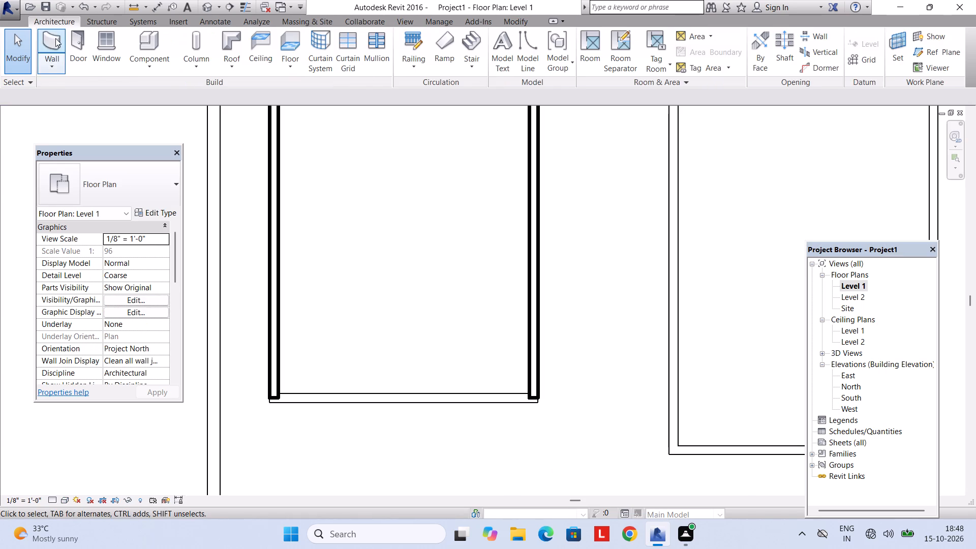
click(55, 38)
scroll(159, 292, down, 4)
click(124, 197)
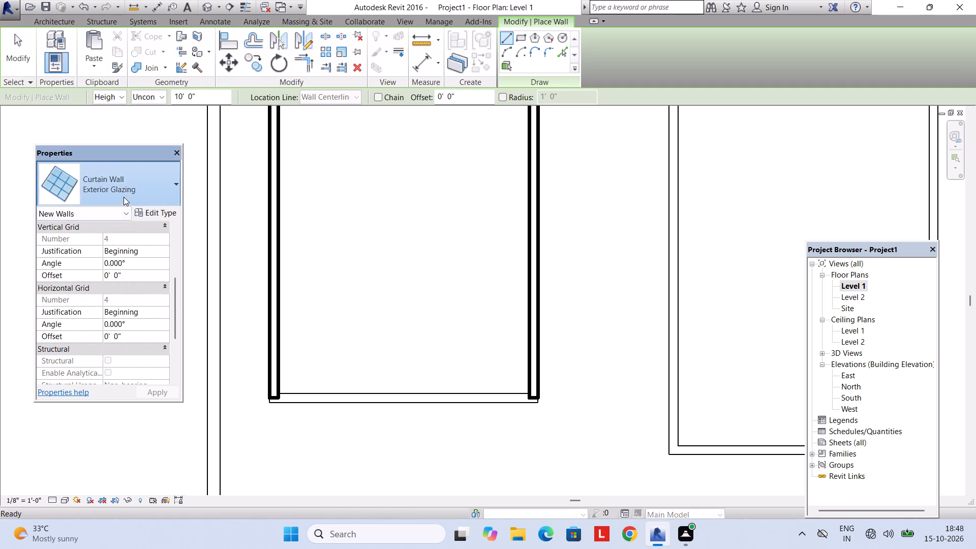
click(112, 390)
scroll(284, 400, up, 2)
click(279, 396)
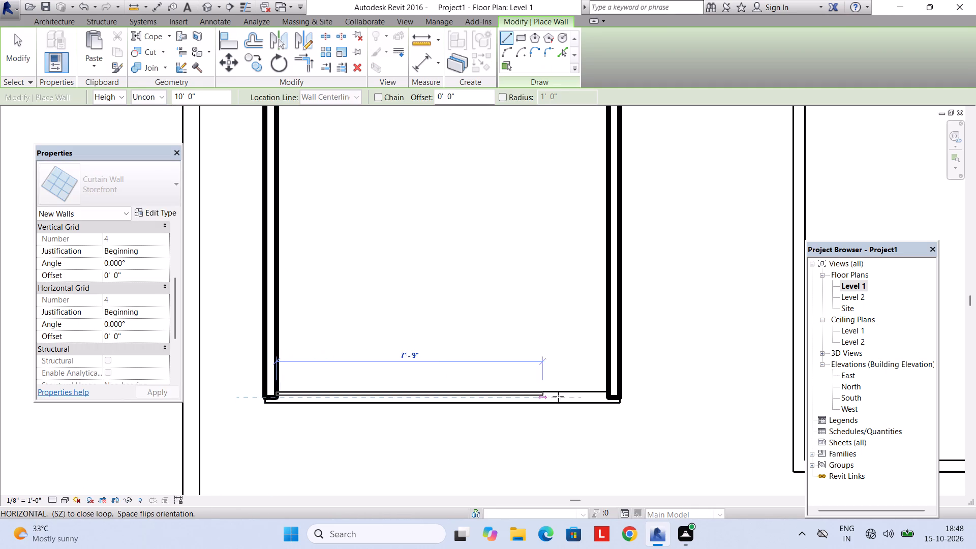
click(608, 396)
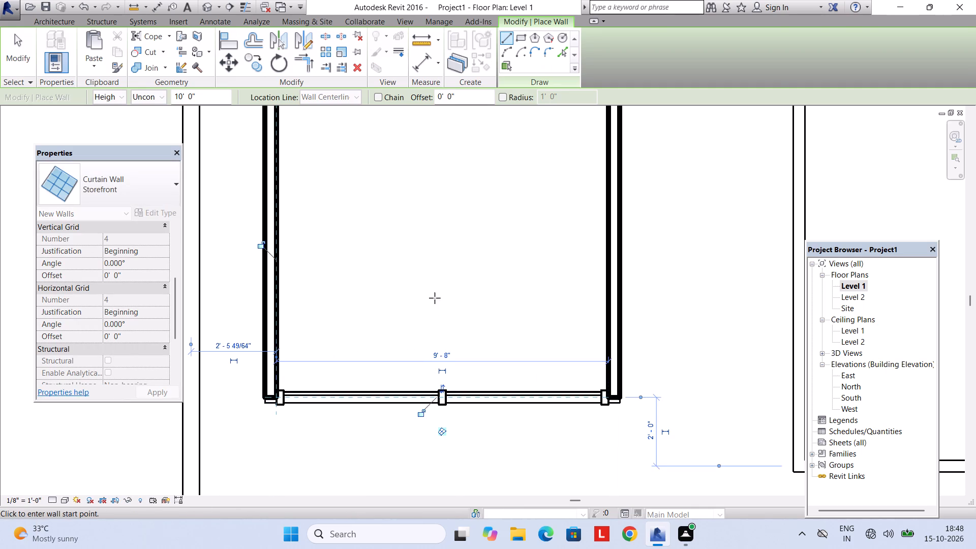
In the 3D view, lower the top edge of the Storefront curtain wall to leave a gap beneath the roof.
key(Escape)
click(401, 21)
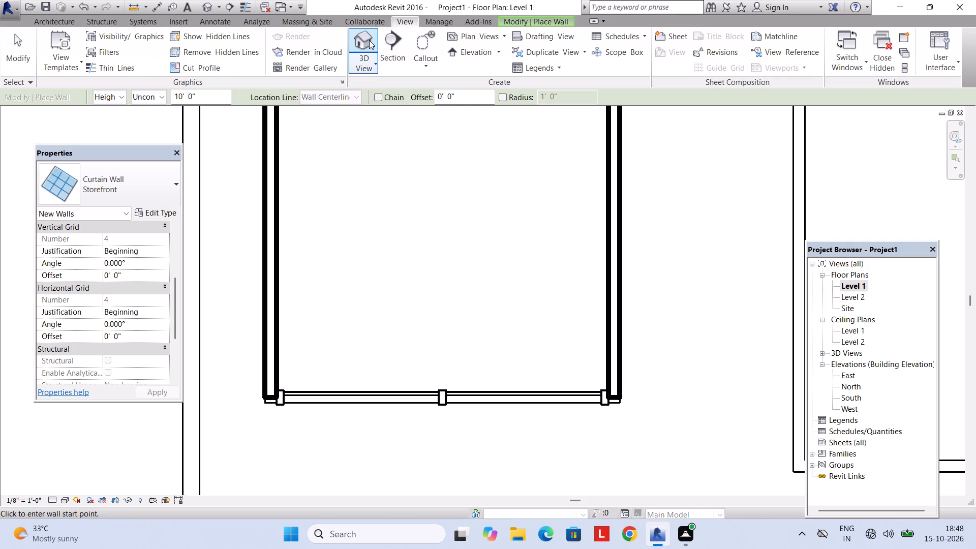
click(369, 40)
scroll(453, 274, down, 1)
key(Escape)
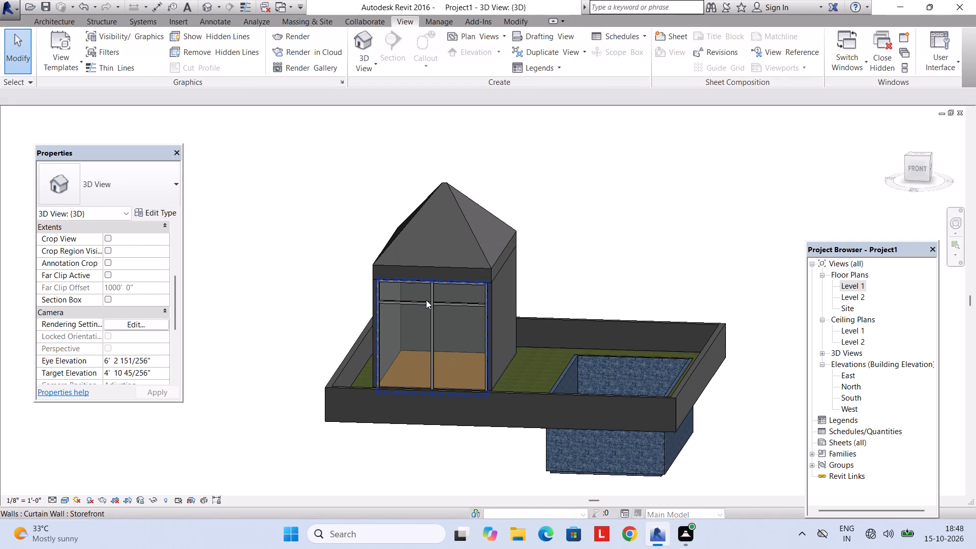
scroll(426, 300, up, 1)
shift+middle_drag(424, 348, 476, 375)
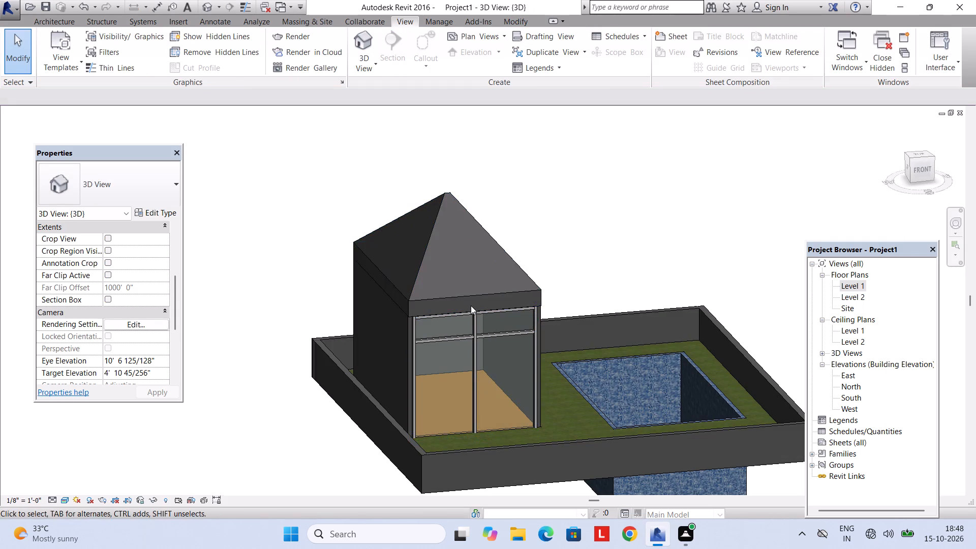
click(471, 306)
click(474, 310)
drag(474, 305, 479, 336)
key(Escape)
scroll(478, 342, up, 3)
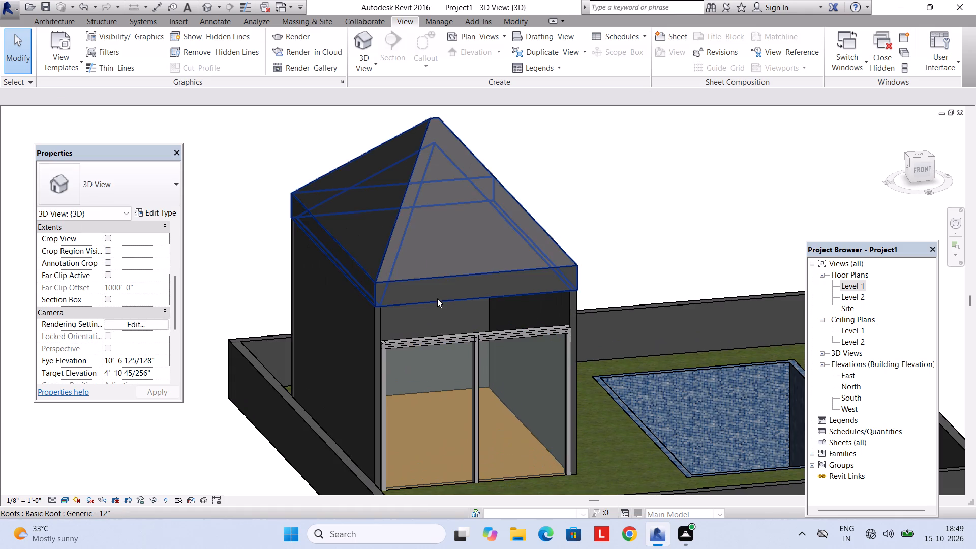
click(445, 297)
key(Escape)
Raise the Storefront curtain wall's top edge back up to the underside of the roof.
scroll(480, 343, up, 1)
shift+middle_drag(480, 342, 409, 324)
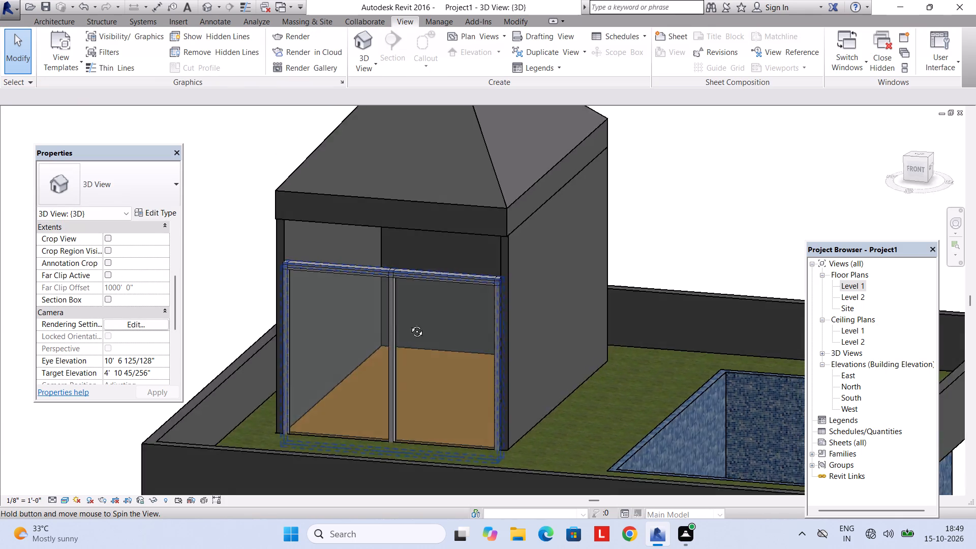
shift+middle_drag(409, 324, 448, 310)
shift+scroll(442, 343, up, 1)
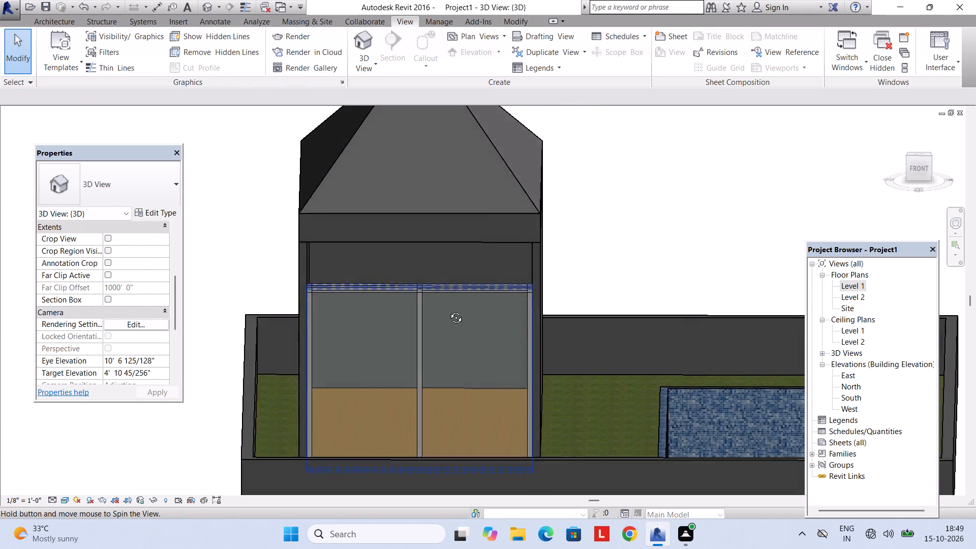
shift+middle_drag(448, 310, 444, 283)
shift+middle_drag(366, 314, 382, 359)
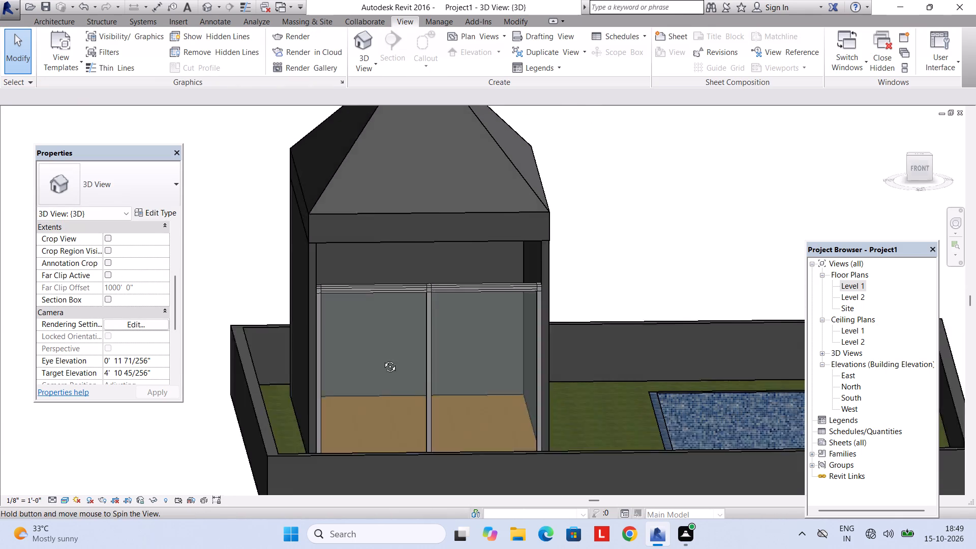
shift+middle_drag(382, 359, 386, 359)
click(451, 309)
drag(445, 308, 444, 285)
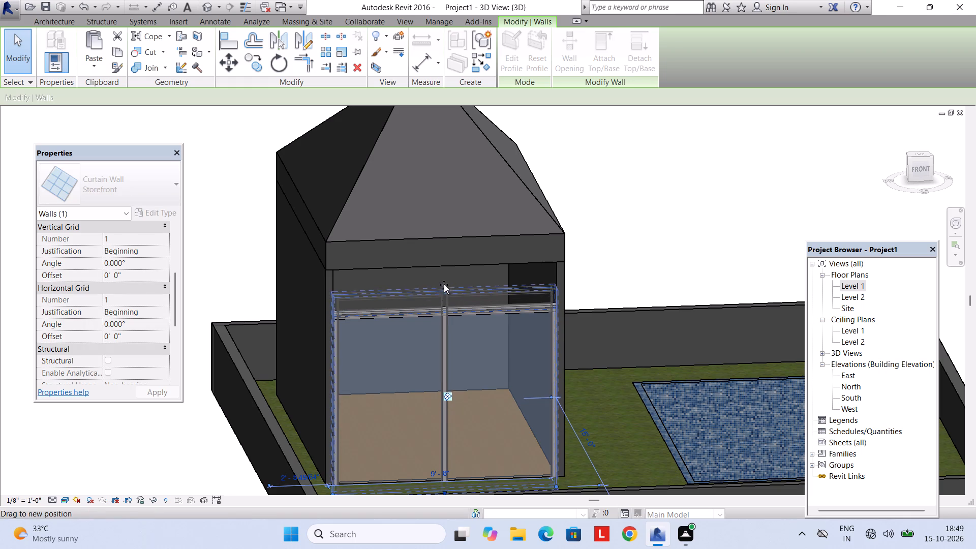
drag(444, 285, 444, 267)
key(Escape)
Inspect the house from the front and pool sides, and delete the Storefront curtain wall at the front.
scroll(495, 332, down, 3)
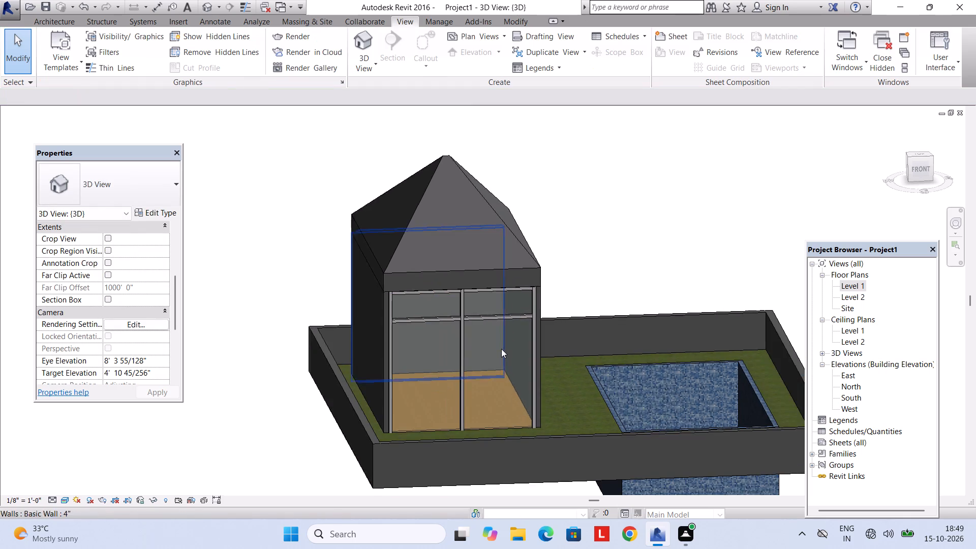
shift+middle_drag(507, 349, 365, 370)
middle_drag(501, 315, 371, 365)
shift+middle_drag(468, 346, 442, 360)
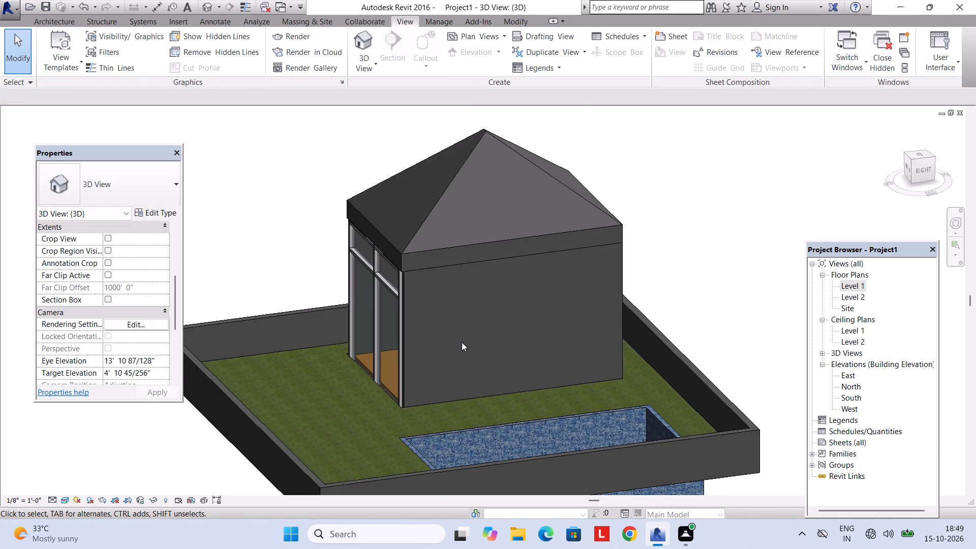
shift+middle_drag(449, 351, 538, 324)
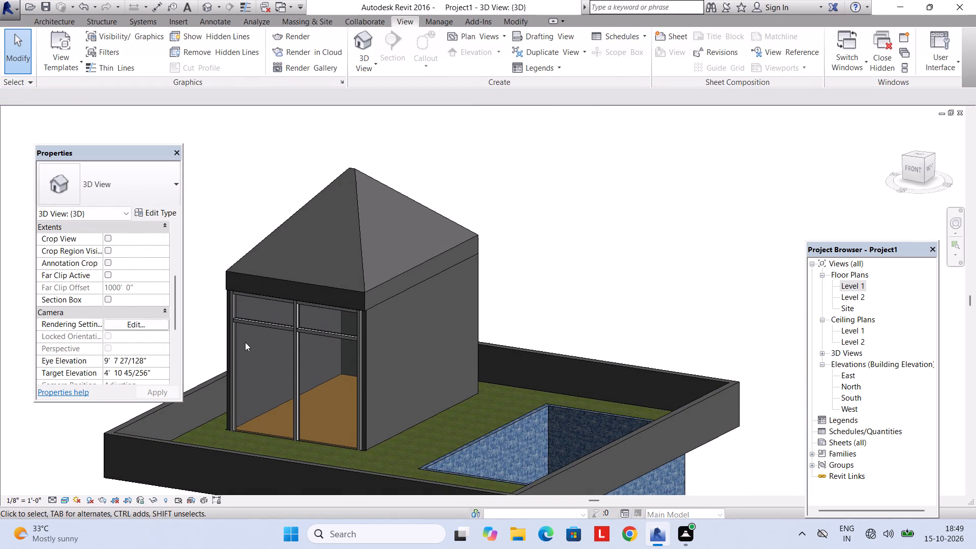
click(293, 326)
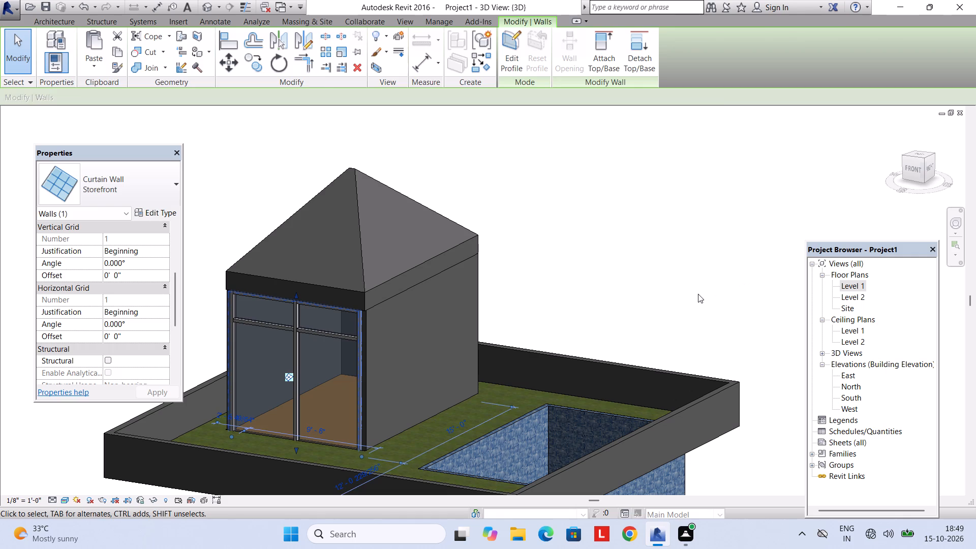
key(Delete)
On Level 1, draw a 4" basic wall across the open house front with location line Finish Face: Exterior.
double_click(849, 289)
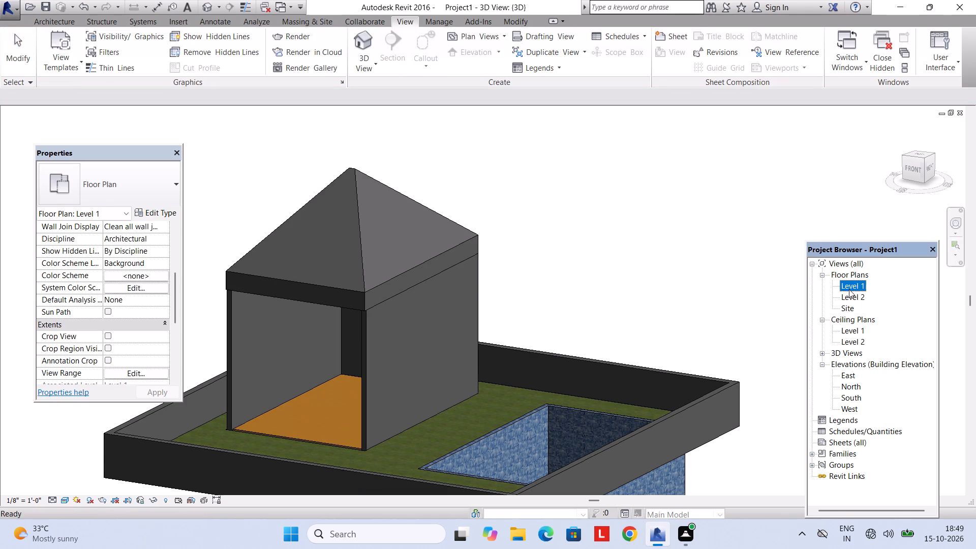
scroll(454, 365, down, 1)
middle_drag(445, 365, 448, 374)
click(415, 398)
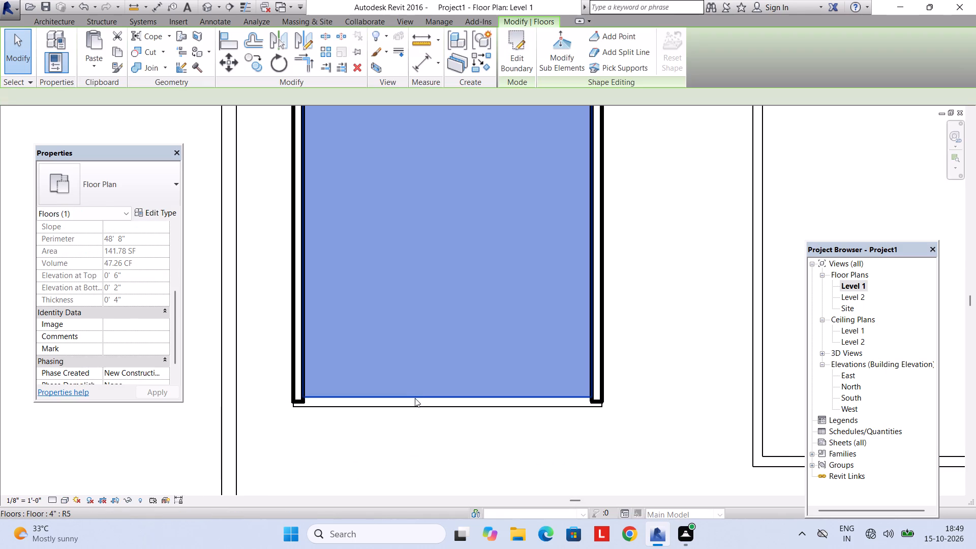
scroll(421, 399, down, 3)
key(Escape)
click(379, 402)
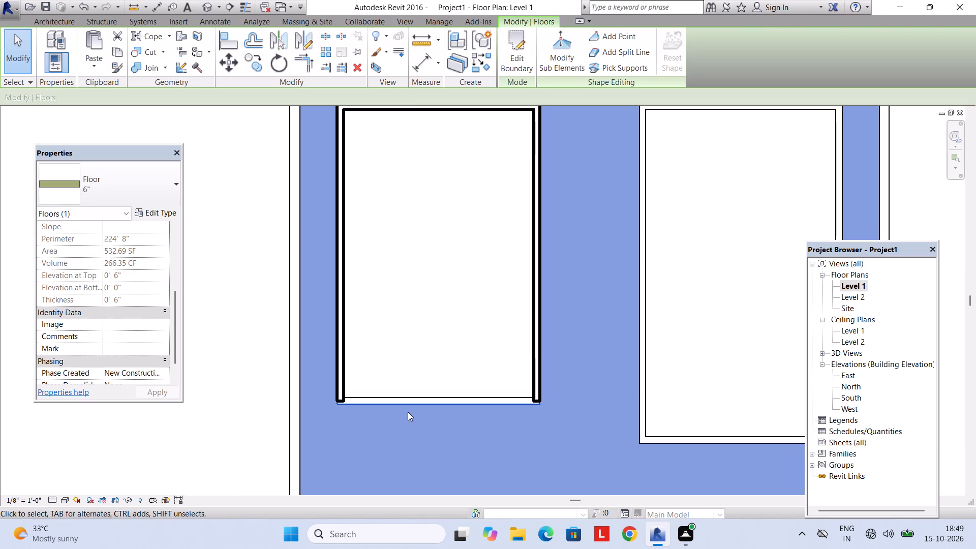
key(Escape)
click(35, 22)
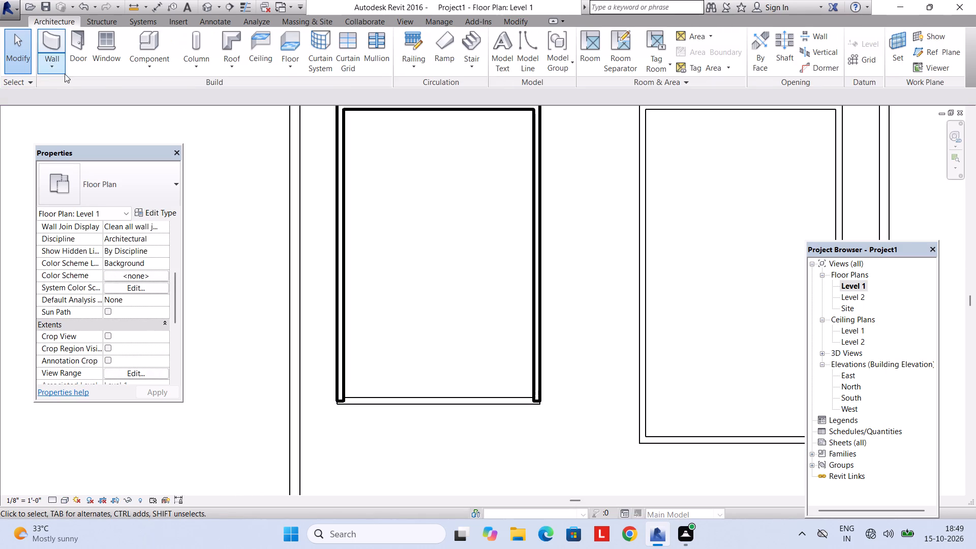
click(54, 42)
click(122, 174)
scroll(123, 248, up, 6)
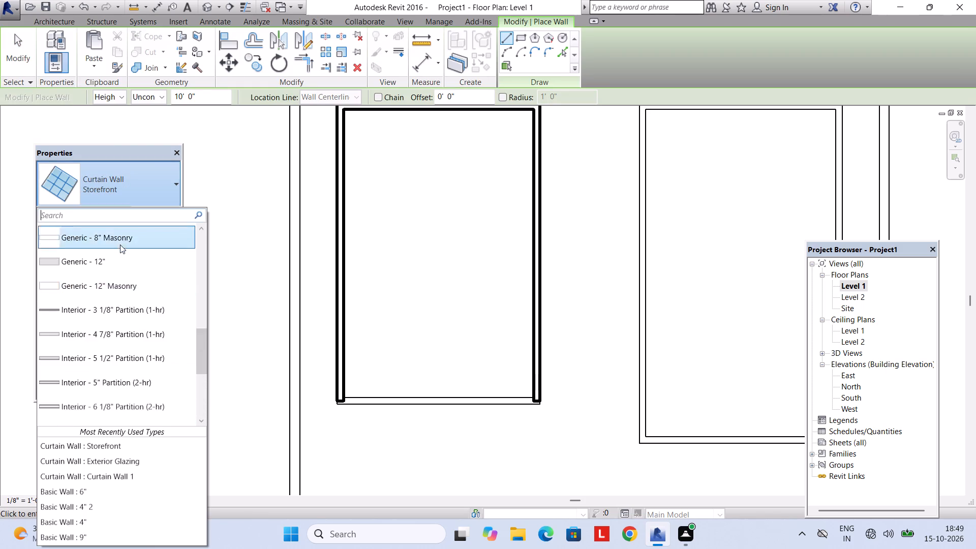
scroll(120, 245, up, 11)
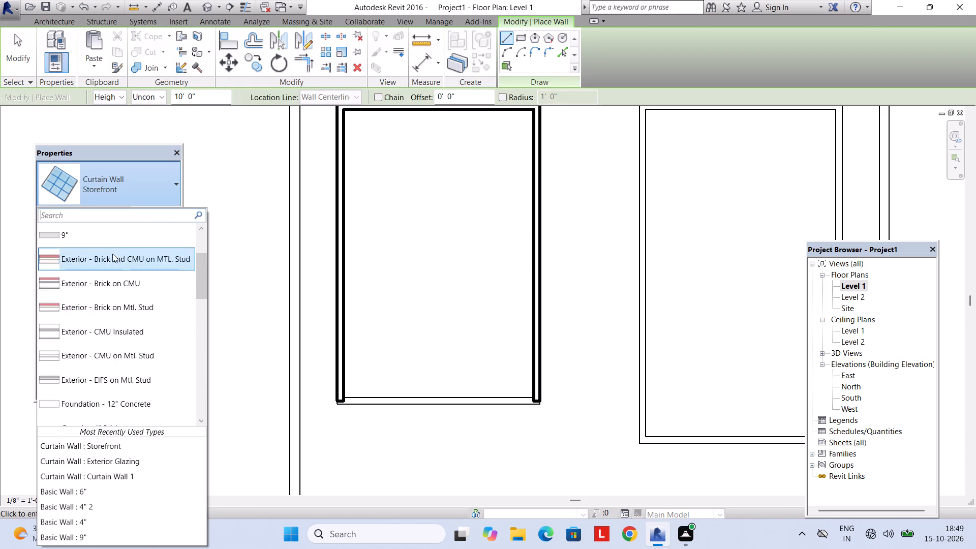
scroll(112, 253, up, 4)
click(112, 252)
scroll(354, 401, up, 2)
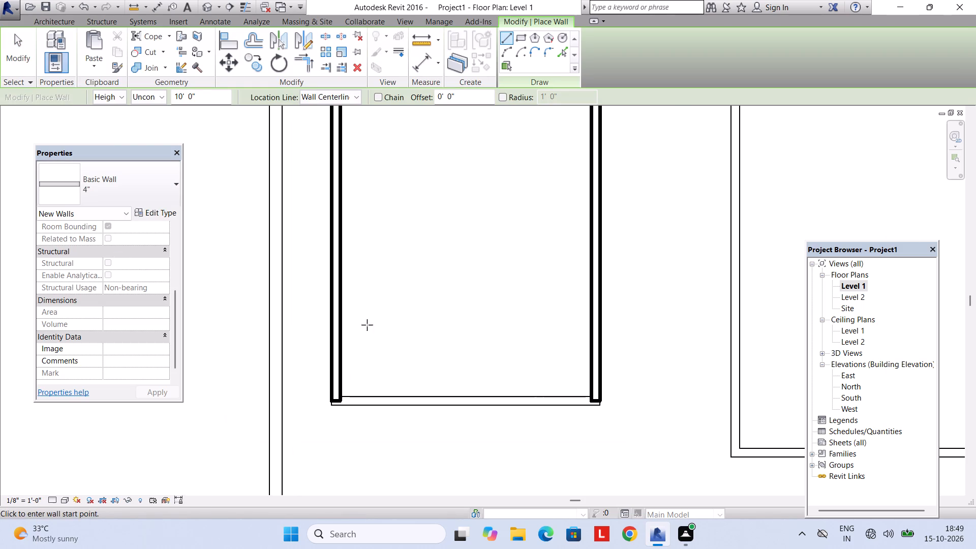
click(359, 95)
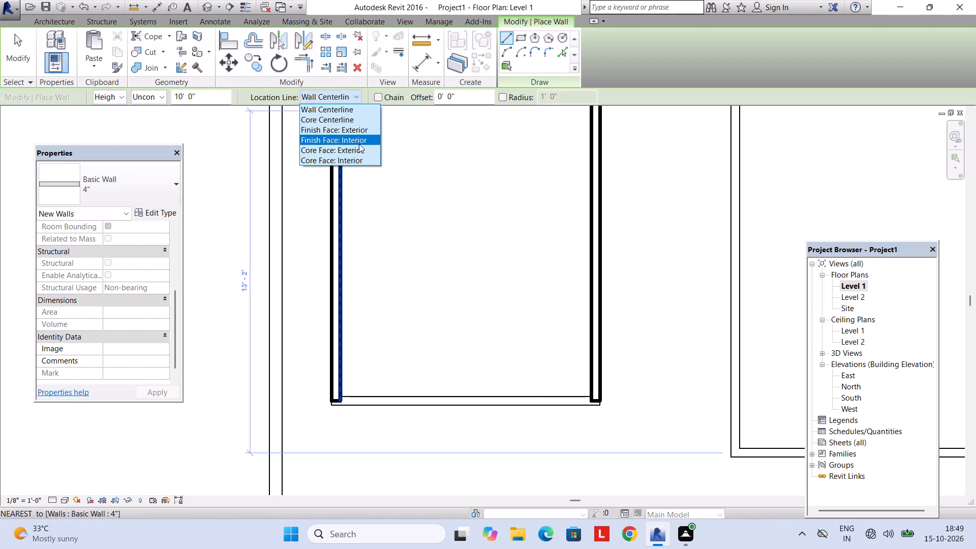
click(359, 144)
click(341, 95)
click(357, 128)
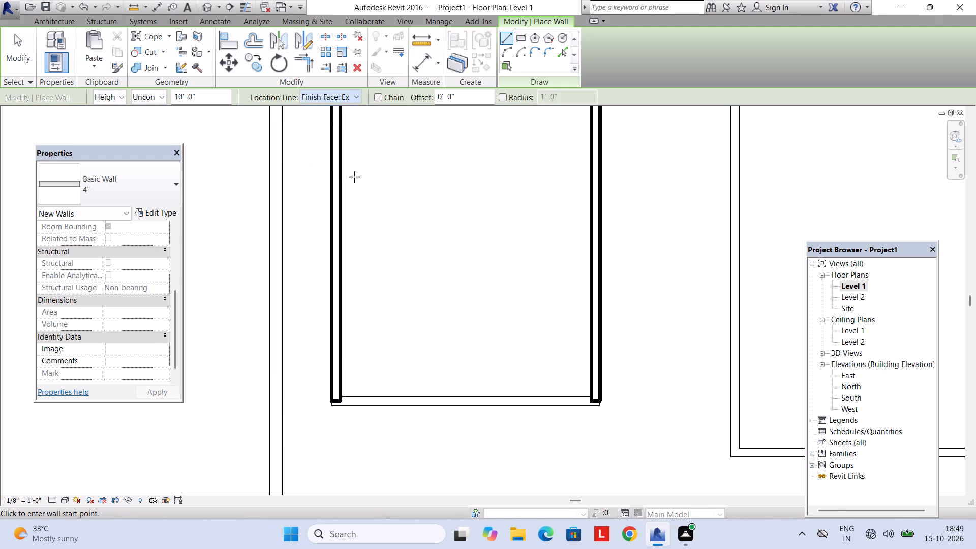
click(342, 398)
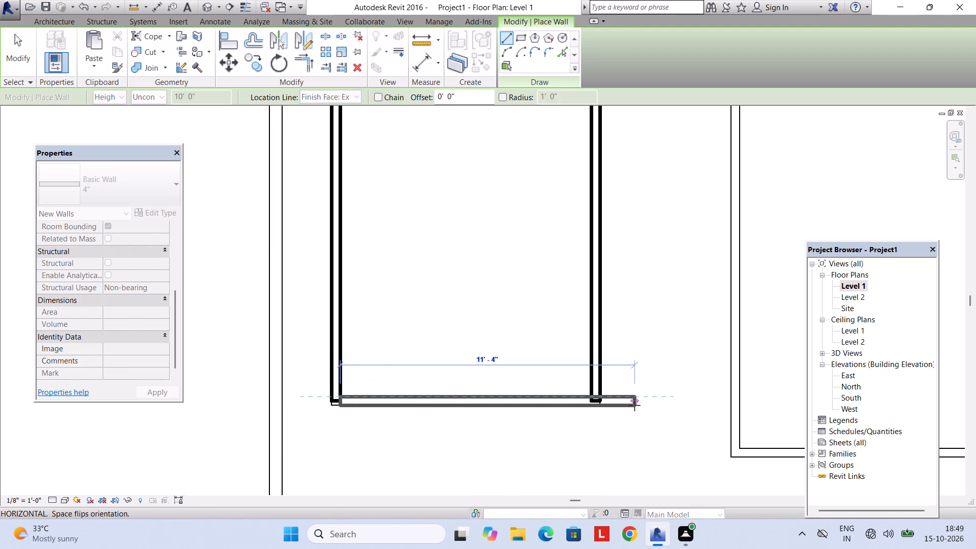
click(596, 404)
key(Escape)
Set the type for new walls to the Exterior Glazing curtain wall.
scroll(480, 341, down, 2)
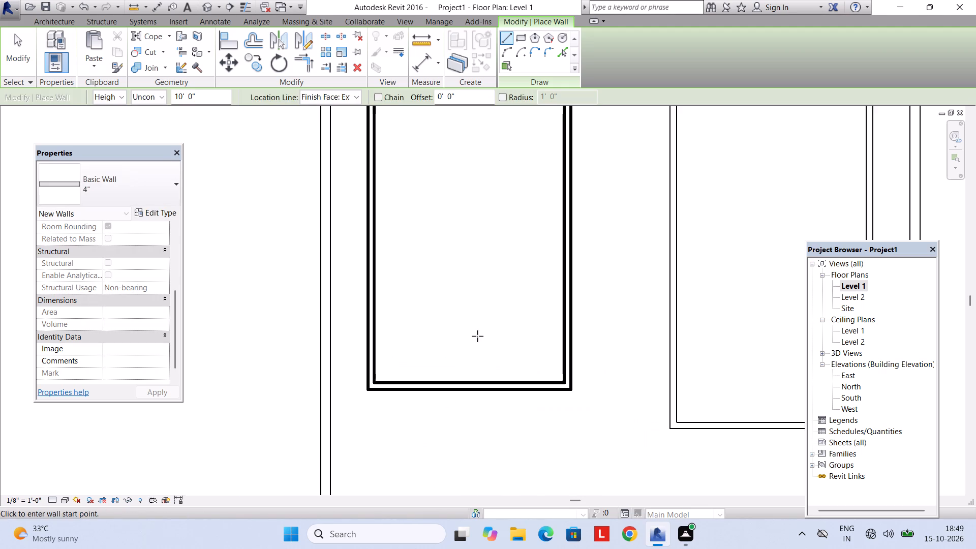
middle_drag(477, 337, 451, 388)
scroll(462, 291, down, 1)
middle_drag(465, 291, 425, 307)
middle_drag(602, 263, 591, 291)
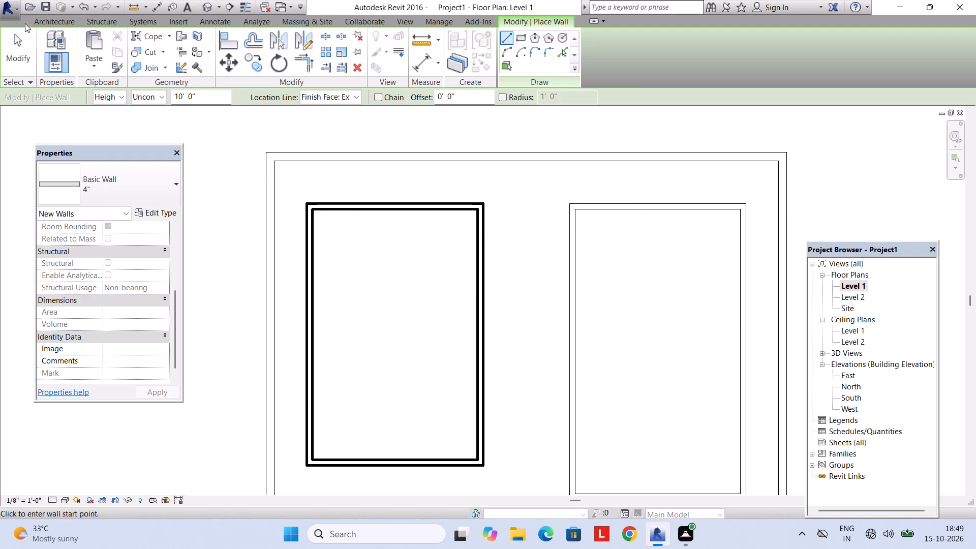
click(43, 18)
click(19, 39)
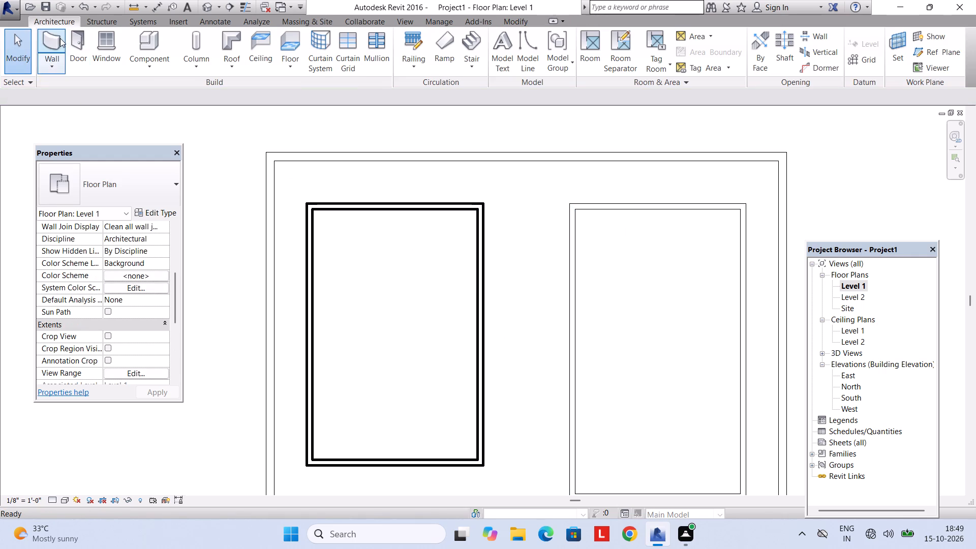
click(60, 38)
click(114, 179)
scroll(111, 302, down, 12)
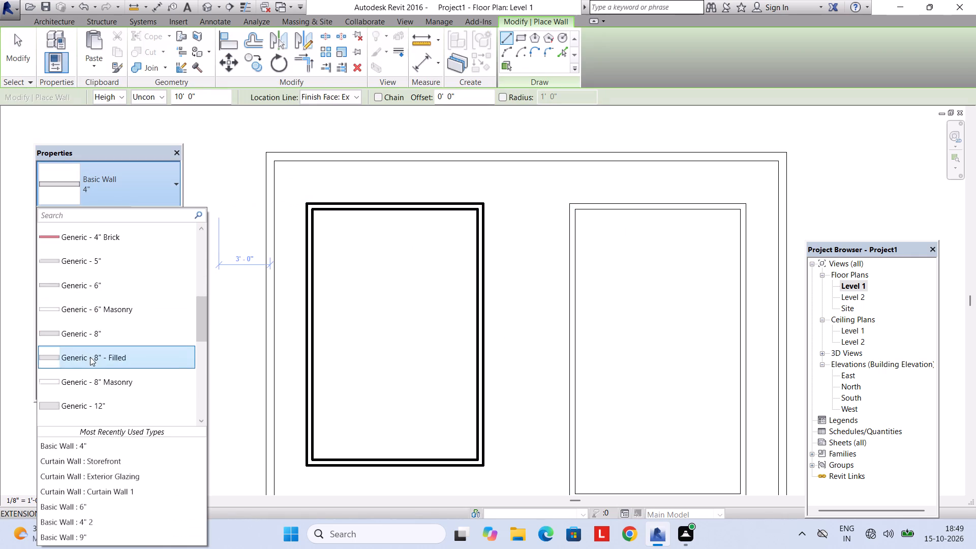
scroll(90, 357, down, 13)
click(103, 345)
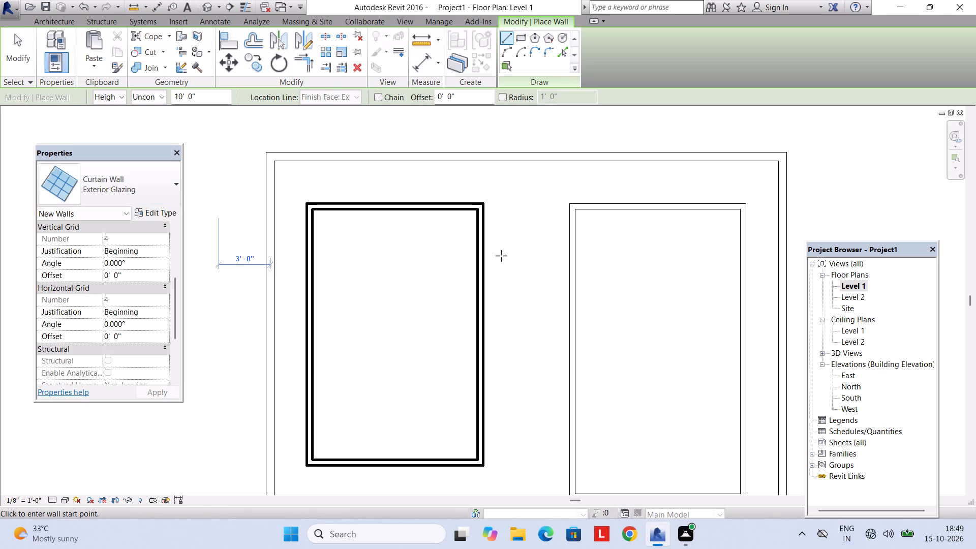
key(Escape)
Delete the 4" basic wall on the house's pool-facing side.
click(488, 293)
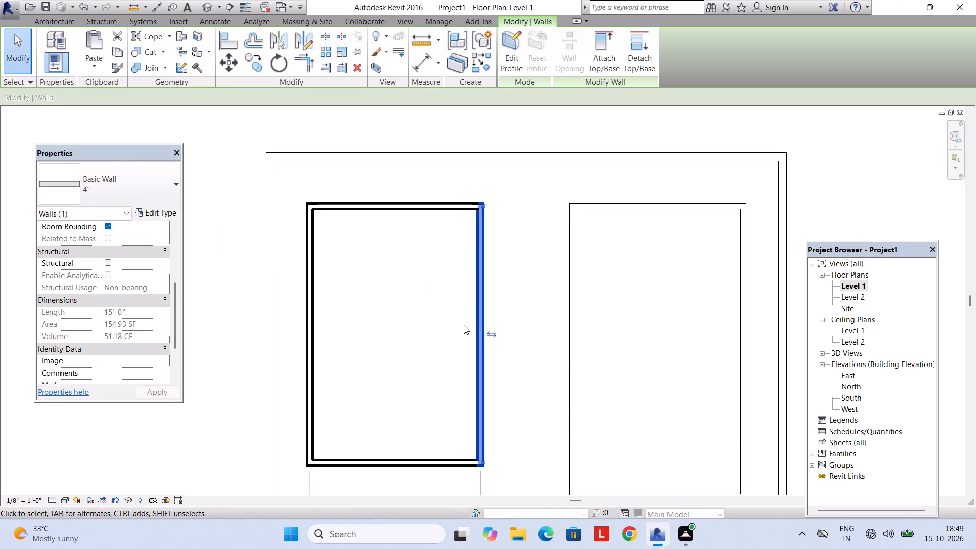
key(Delete)
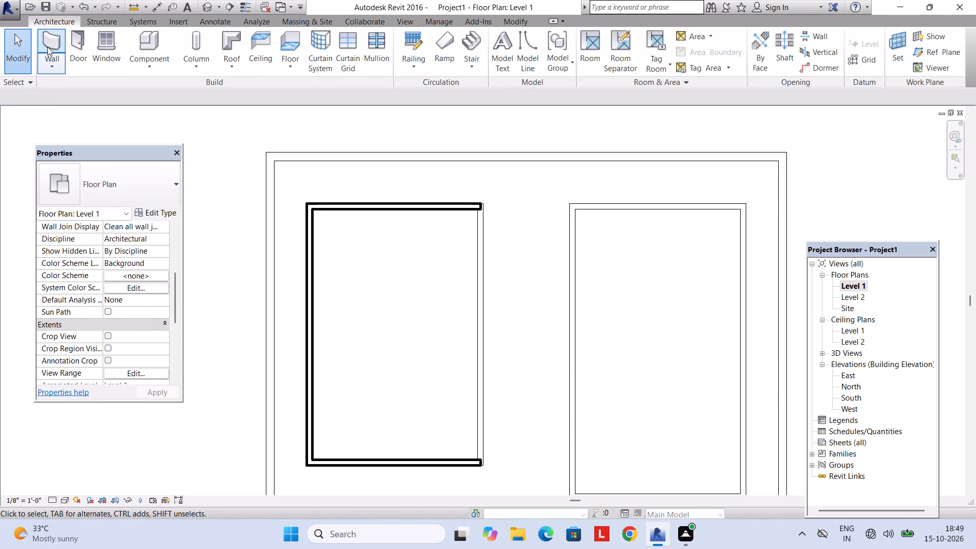
Draw an Exterior Glazing curtain wall along the open pool-facing side, between the ends of the two adjoining walls.
click(47, 47)
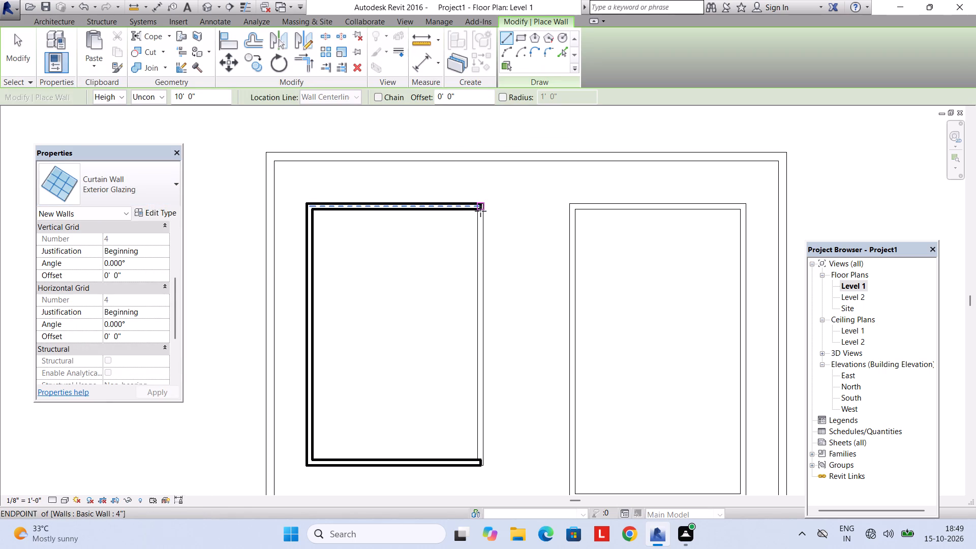
click(480, 211)
click(482, 459)
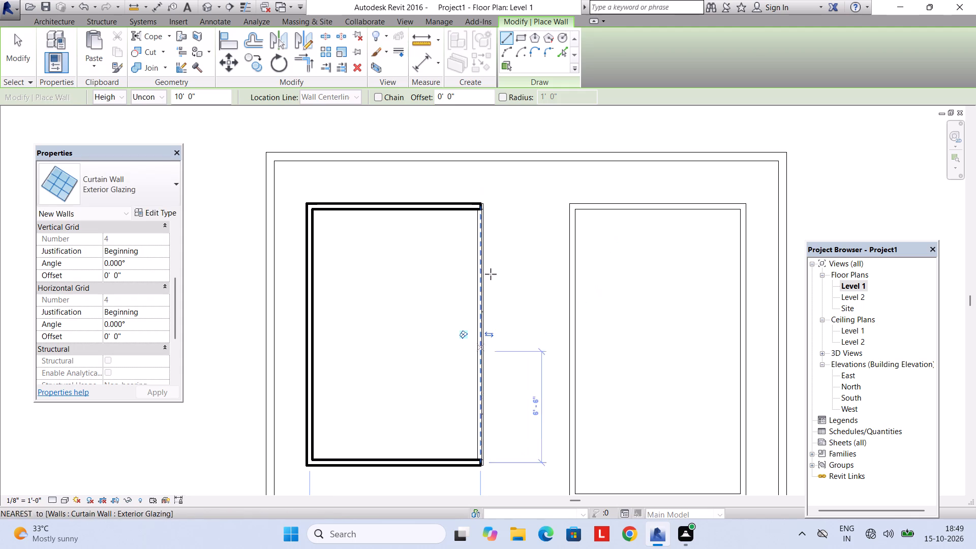
key(Escape)
key(Escape)
In the 3D view, delete the Exterior Glazing curtain wall on the house's pool-facing side.
click(413, 19)
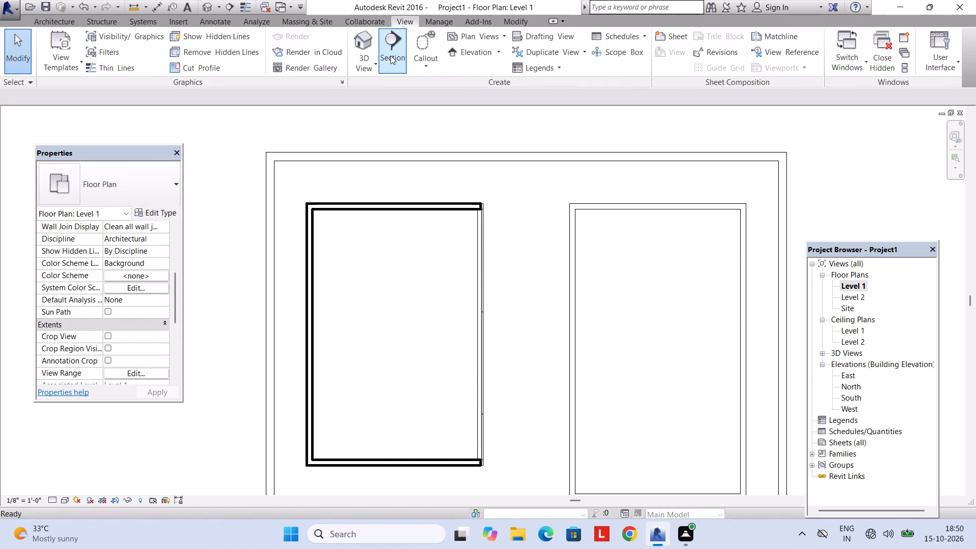
click(367, 40)
shift+middle_drag(502, 251, 359, 249)
scroll(584, 281, up, 4)
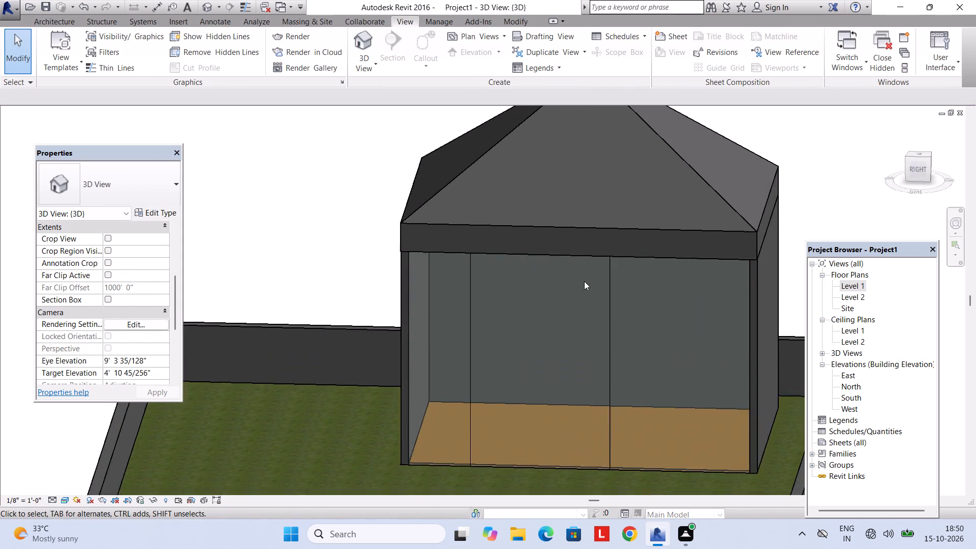
shift+middle_drag(594, 297, 599, 243)
shift+scroll(599, 243, down, 5)
shift+middle_drag(605, 305, 611, 319)
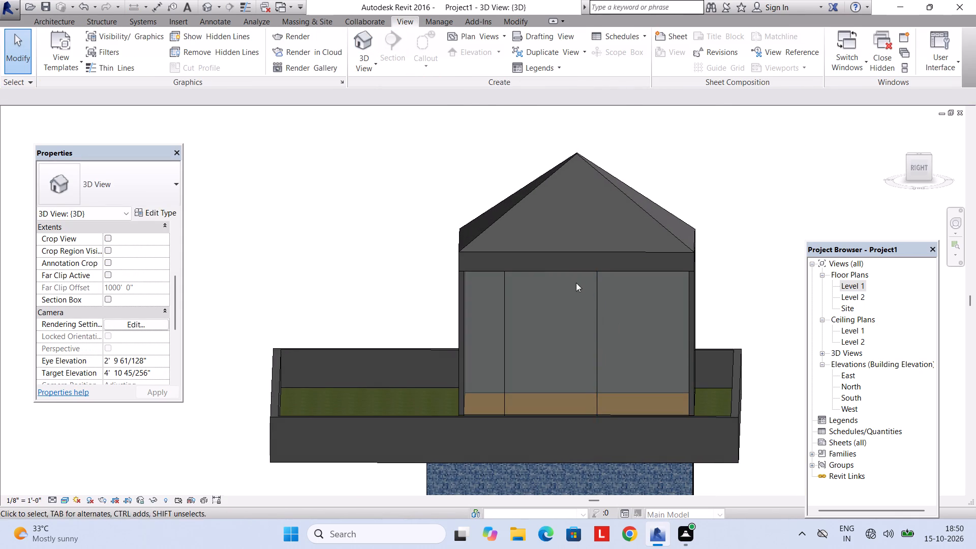
shift+middle_drag(579, 295, 636, 371)
click(503, 255)
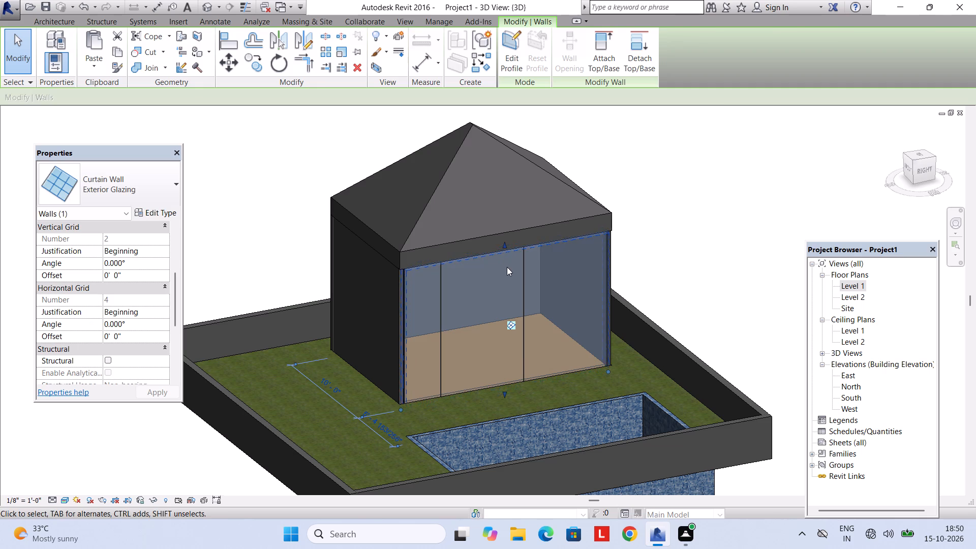
key(Delete)
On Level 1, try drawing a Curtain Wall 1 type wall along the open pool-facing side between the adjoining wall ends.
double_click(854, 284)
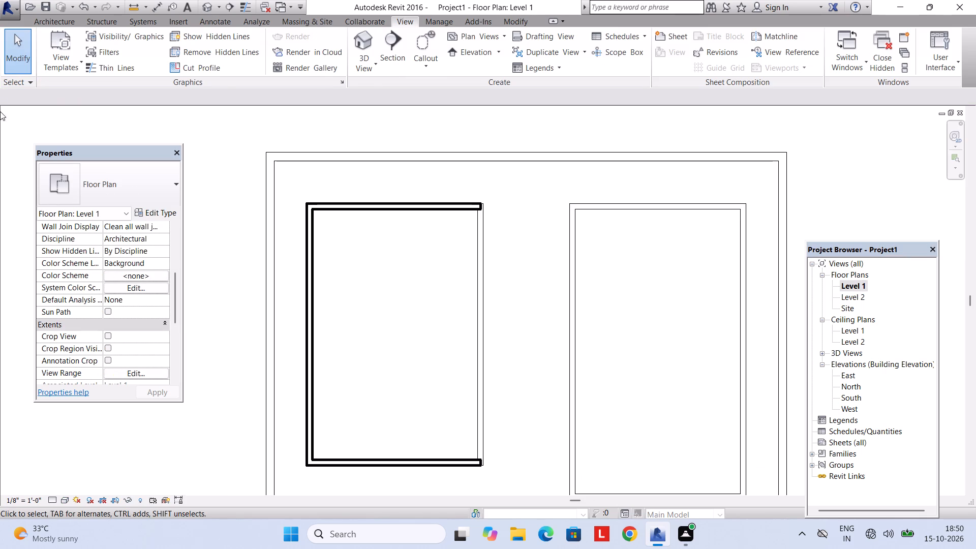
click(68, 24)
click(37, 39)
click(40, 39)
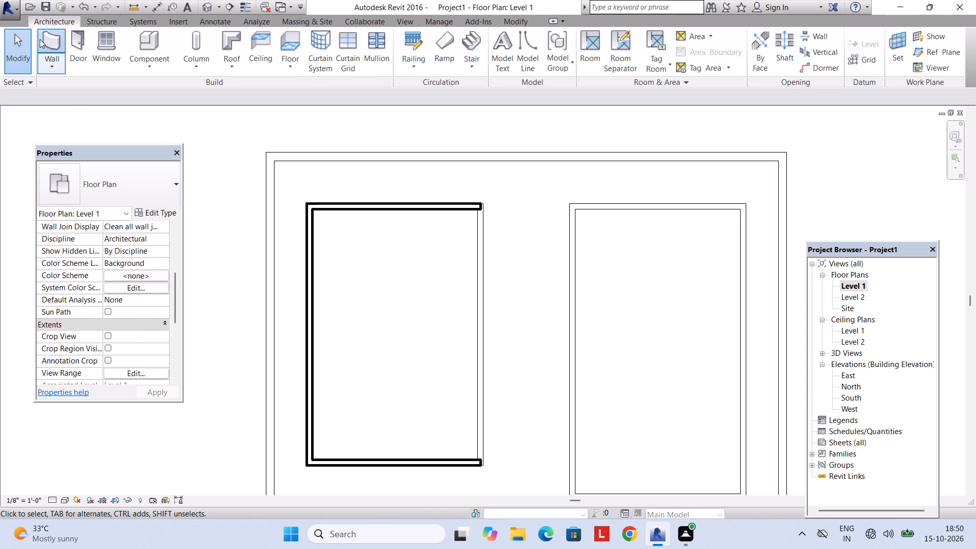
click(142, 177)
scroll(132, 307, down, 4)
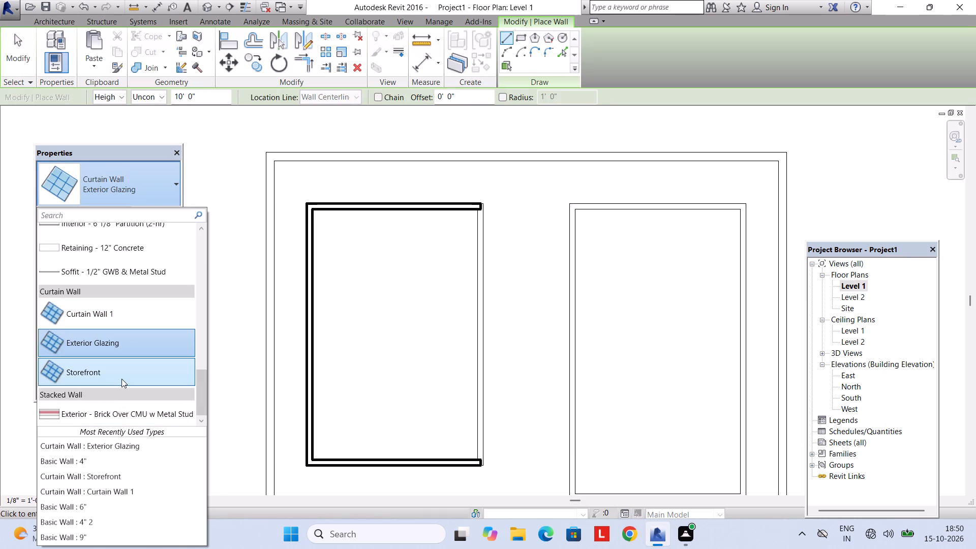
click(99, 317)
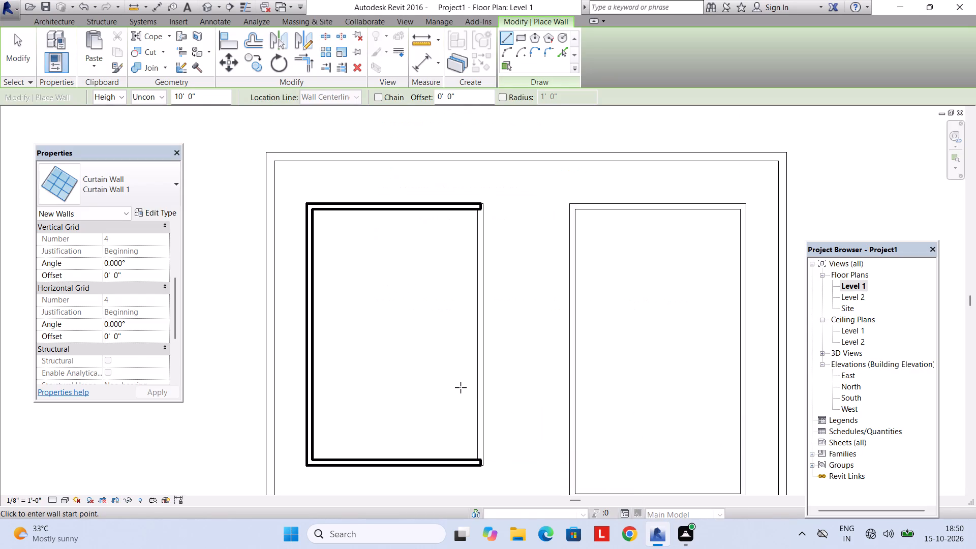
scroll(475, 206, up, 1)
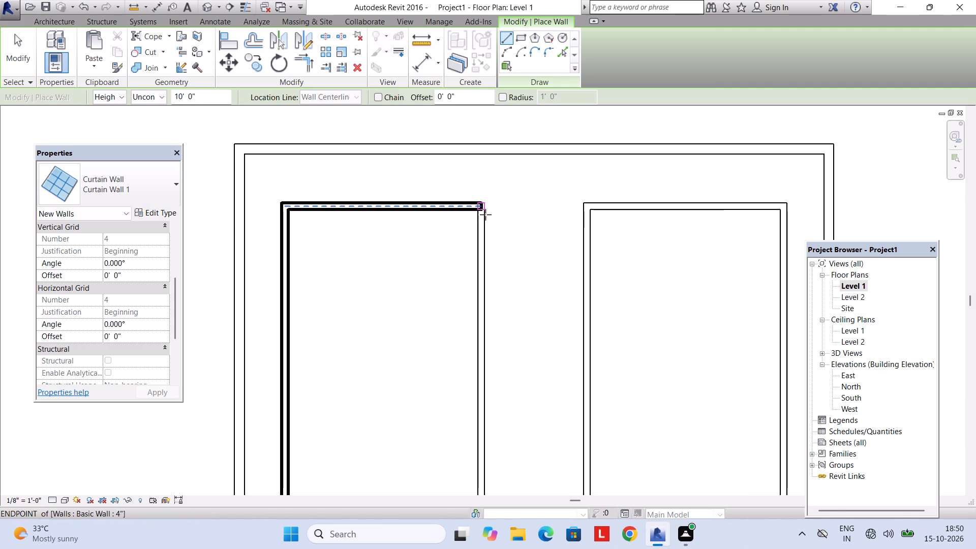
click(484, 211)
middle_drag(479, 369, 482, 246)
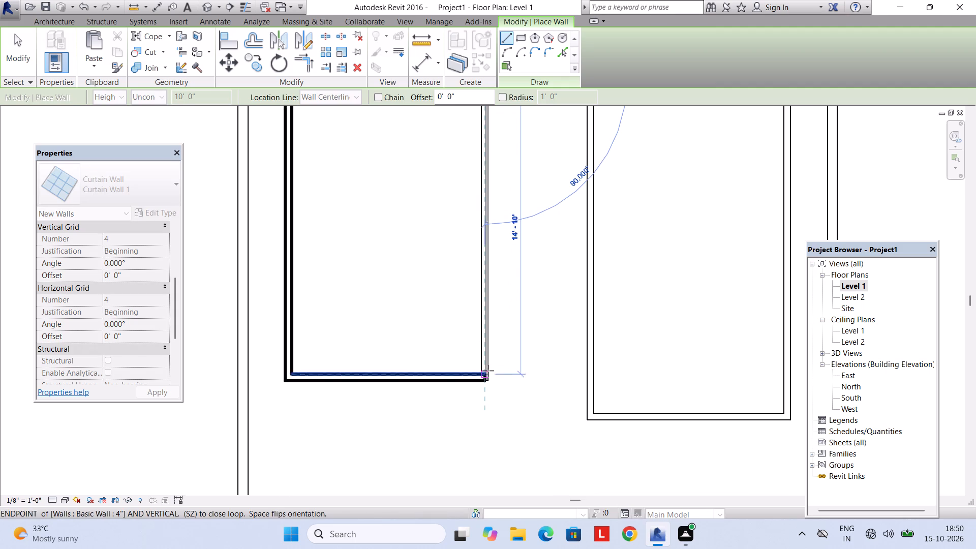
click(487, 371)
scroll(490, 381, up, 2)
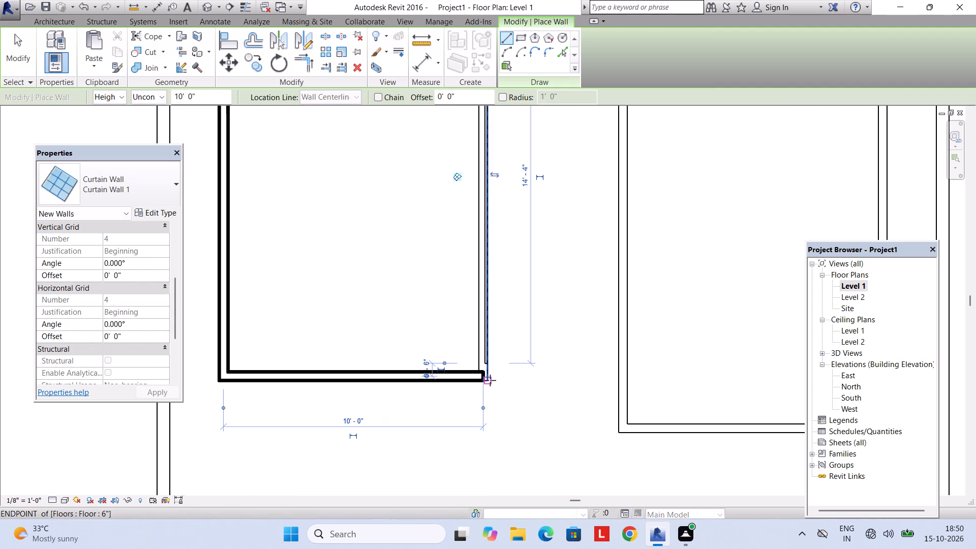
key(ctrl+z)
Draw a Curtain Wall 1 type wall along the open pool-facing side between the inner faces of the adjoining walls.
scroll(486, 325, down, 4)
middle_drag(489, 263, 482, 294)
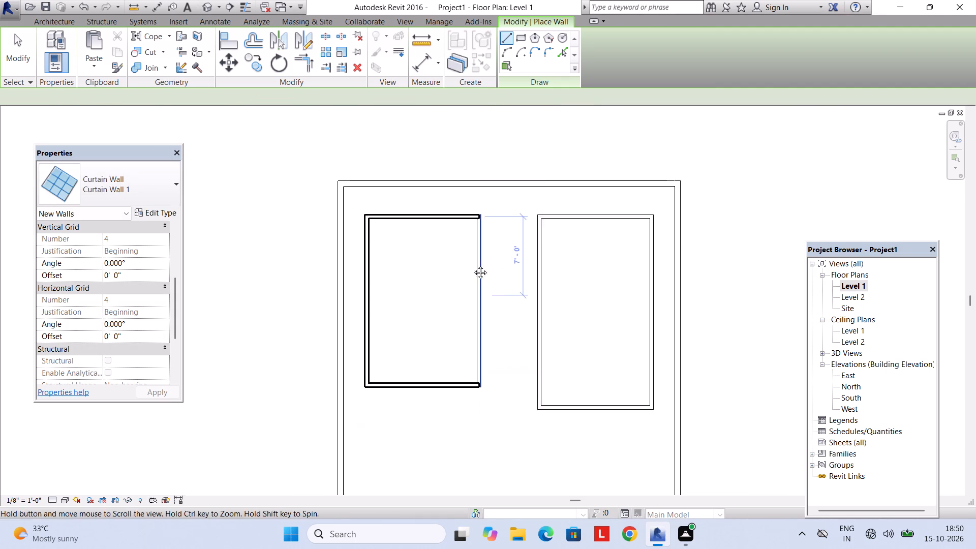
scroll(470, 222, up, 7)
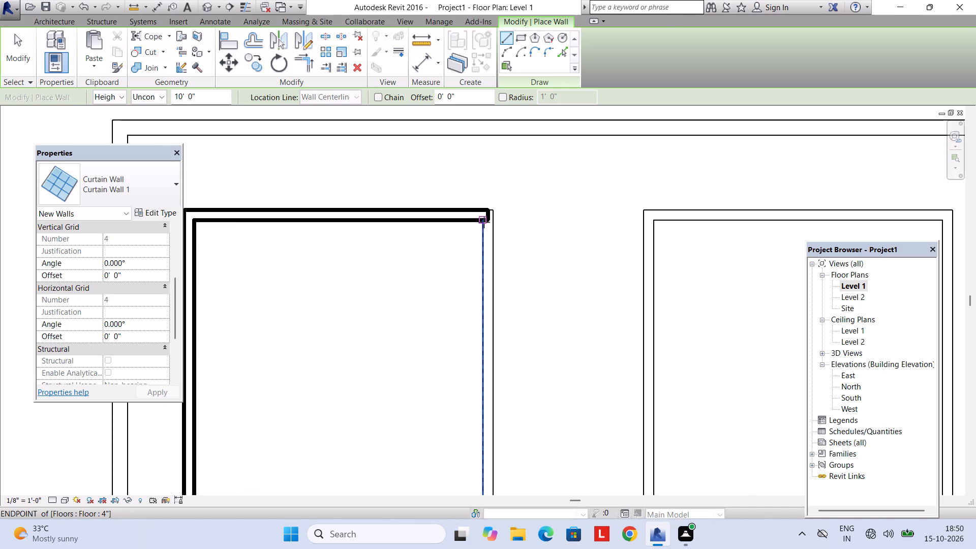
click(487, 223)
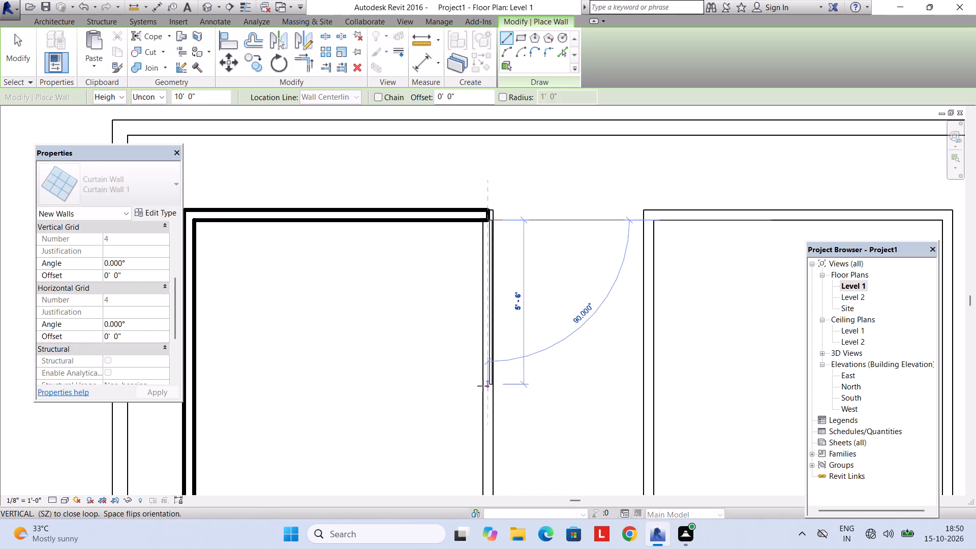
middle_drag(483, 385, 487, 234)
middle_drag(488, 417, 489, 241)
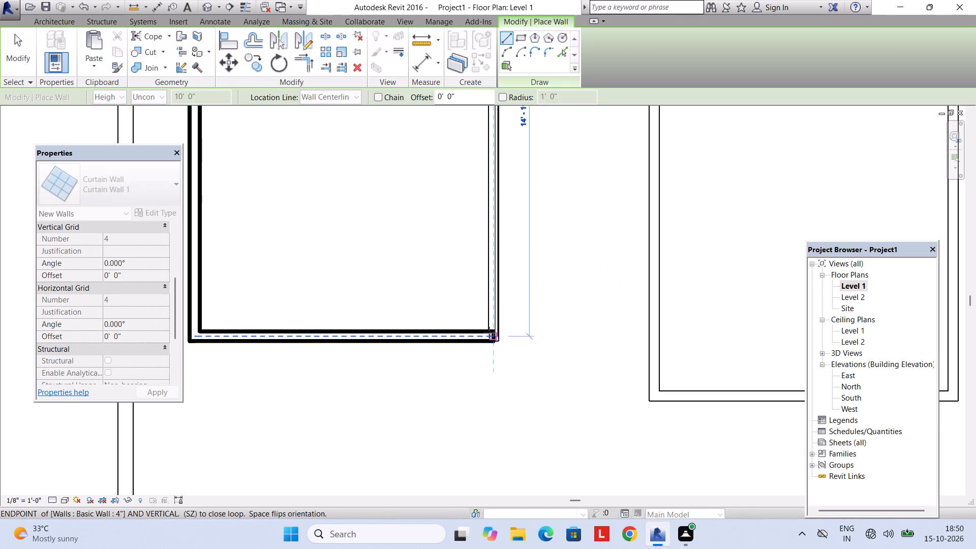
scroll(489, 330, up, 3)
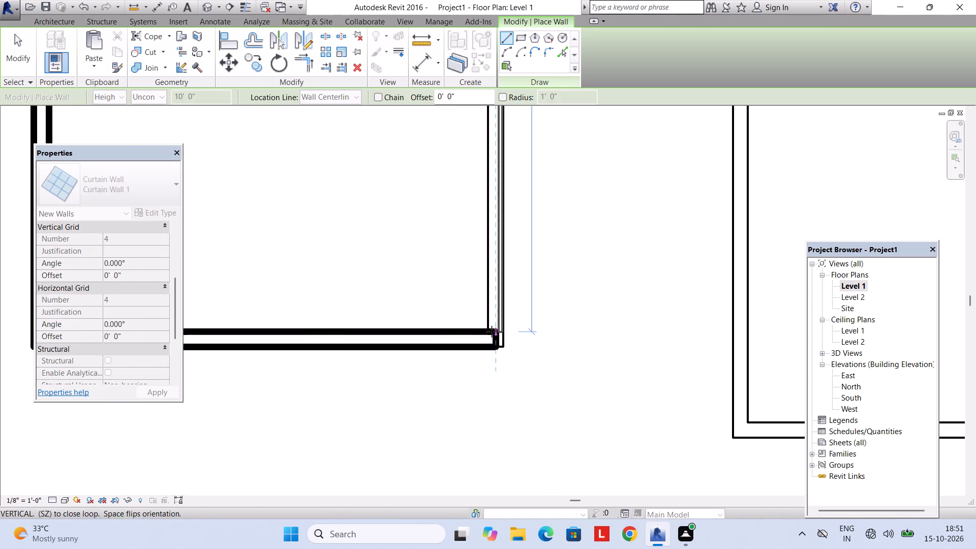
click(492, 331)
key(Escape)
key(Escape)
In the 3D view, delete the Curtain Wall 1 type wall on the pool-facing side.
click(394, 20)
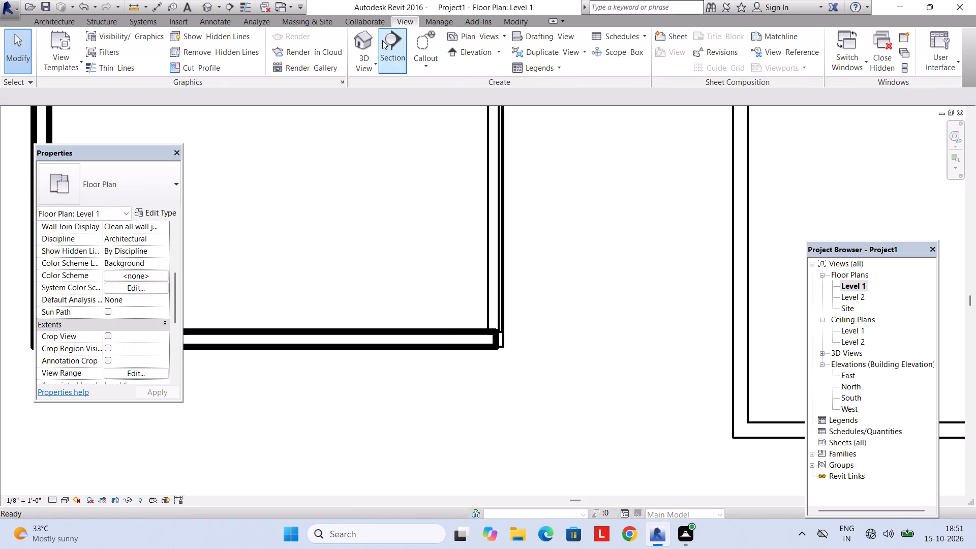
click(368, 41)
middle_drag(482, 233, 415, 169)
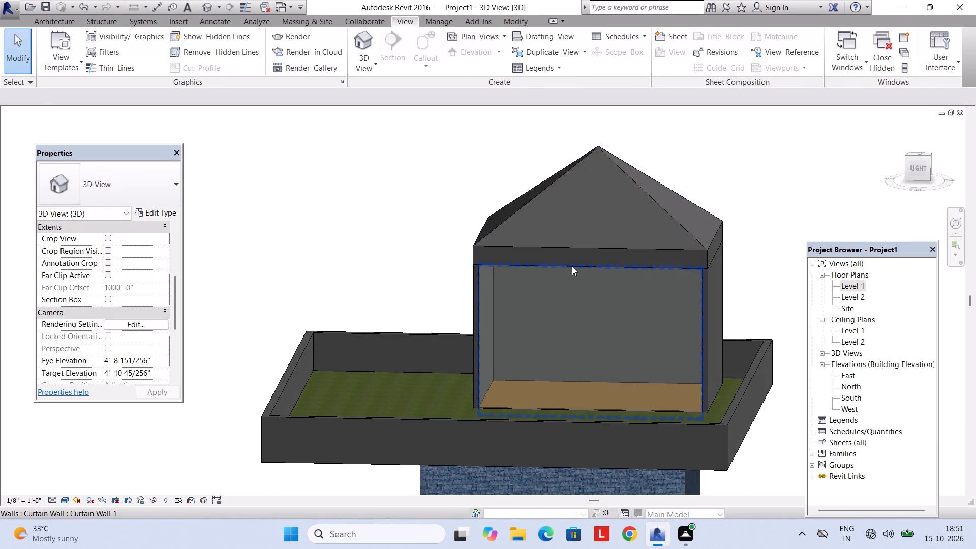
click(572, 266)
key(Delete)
On Level 1, set the type for new walls to the Exterior Glazing curtain wall.
double_click(857, 285)
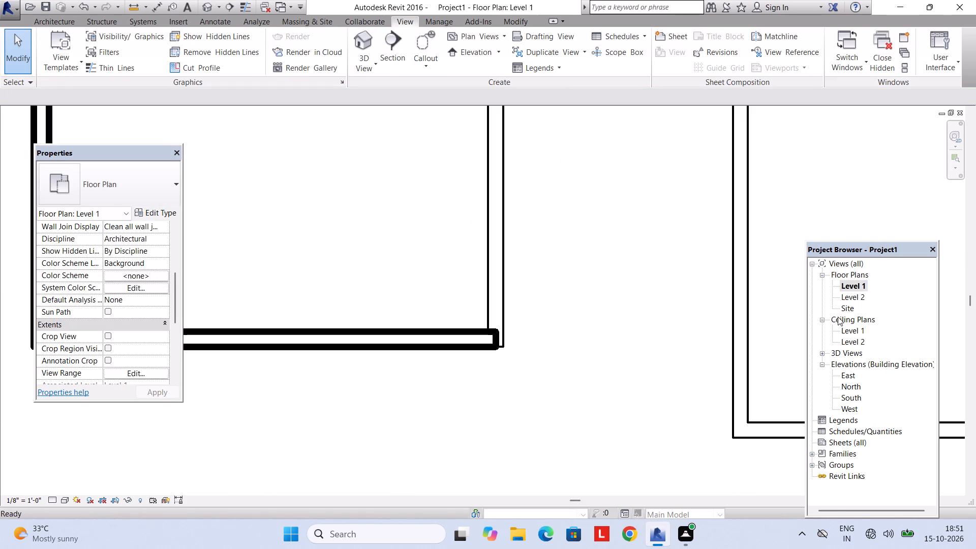
scroll(663, 227, down, 3)
middle_drag(609, 237, 616, 408)
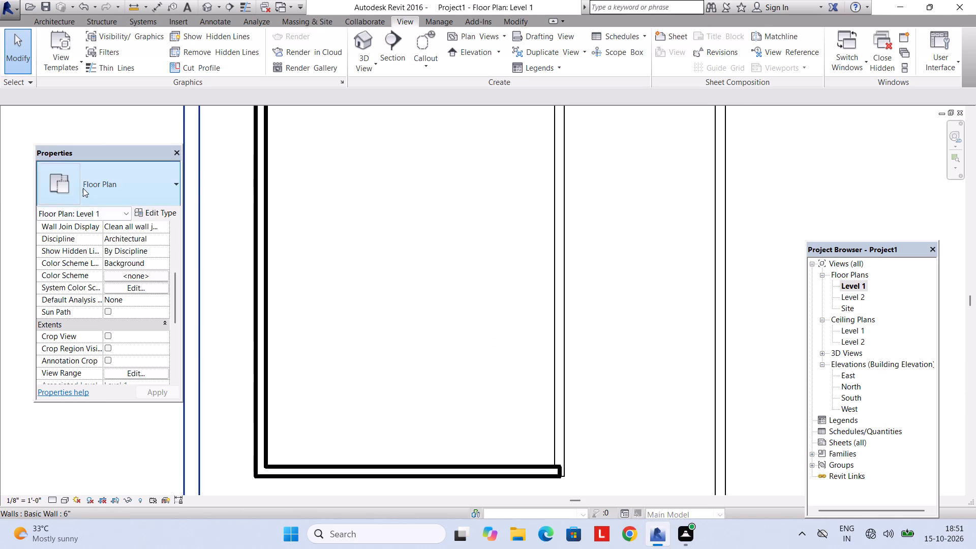
click(83, 188)
scroll(109, 379, down, 4)
click(119, 196)
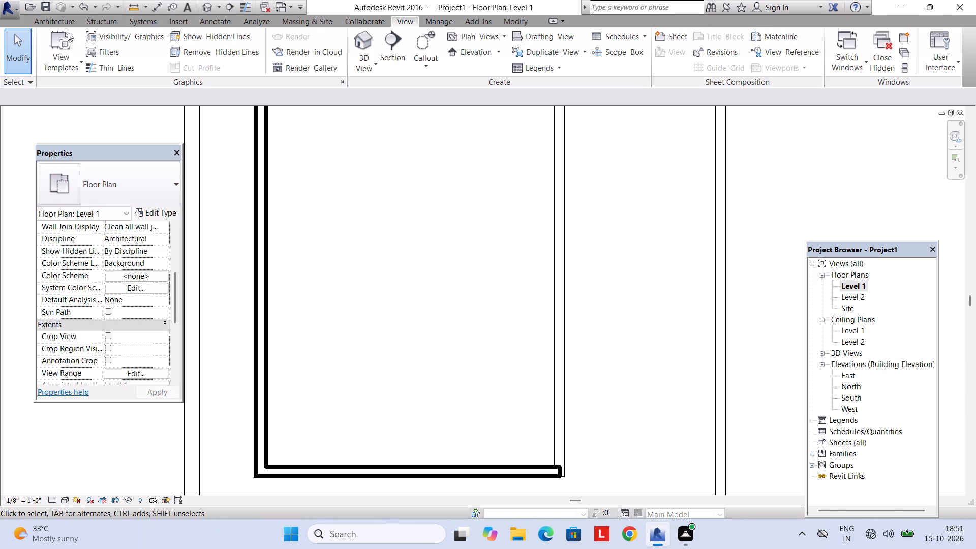
click(54, 22)
click(57, 41)
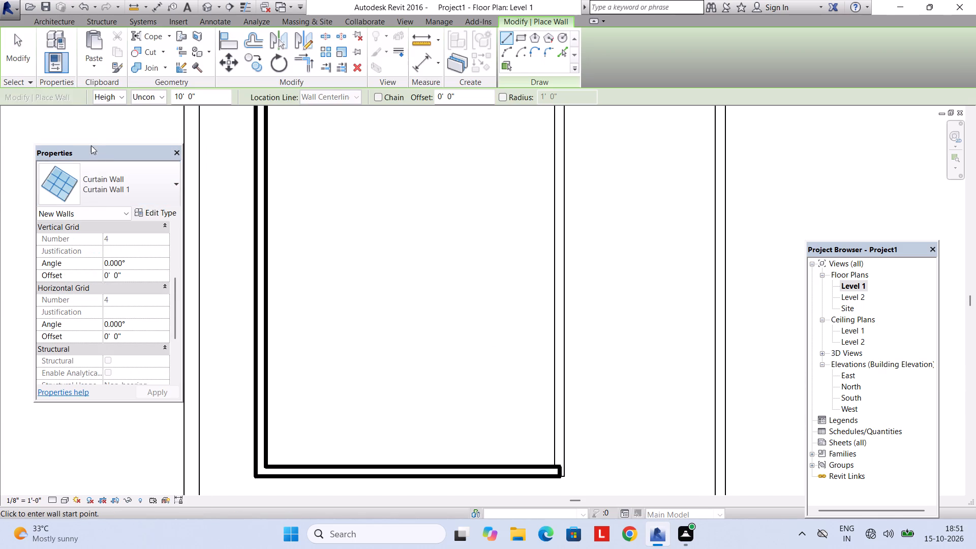
click(114, 183)
scroll(118, 358, down, 4)
click(113, 352)
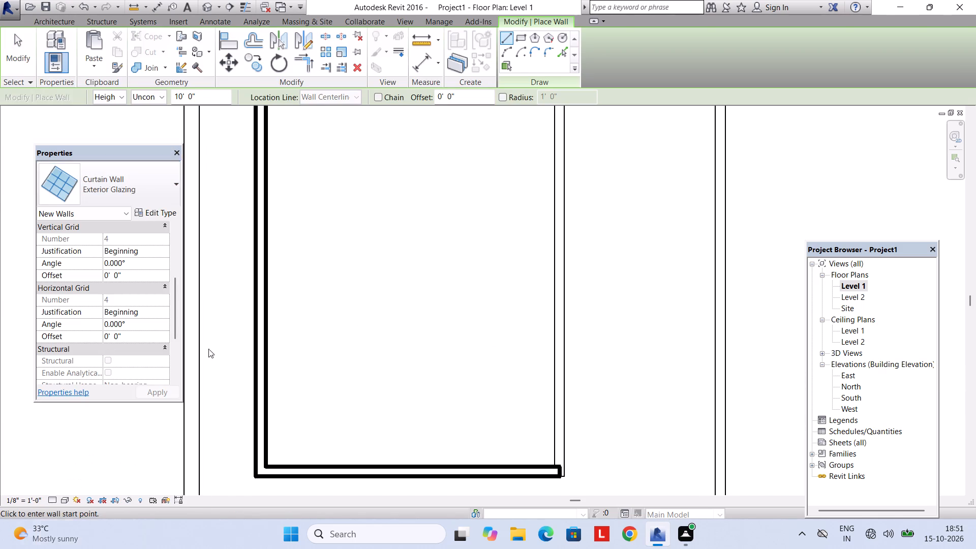
Draw an Exterior Glazing curtain wall along the open pool-facing side between the inner faces of the adjoining walls.
scroll(367, 320, down, 2)
middle_drag(390, 304, 320, 355)
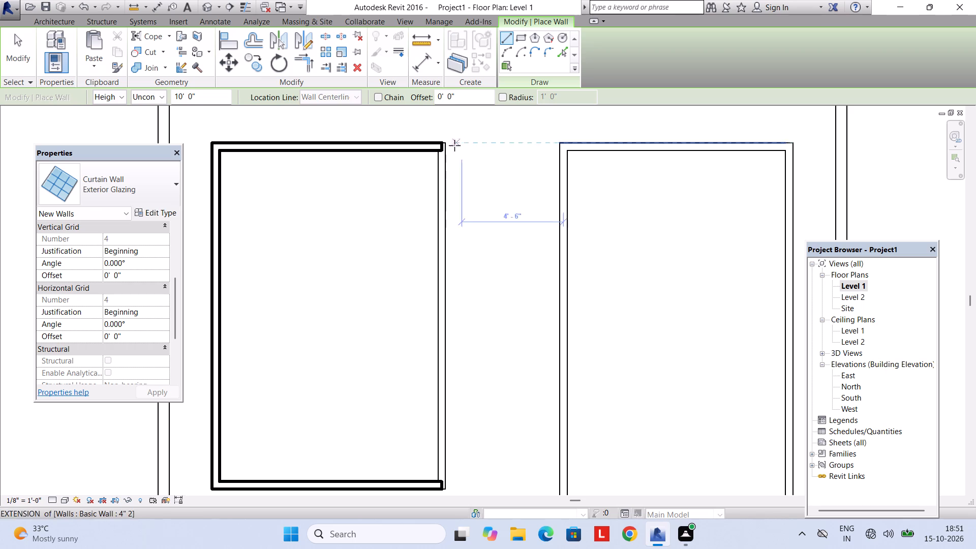
click(442, 155)
middle_drag(440, 359, 443, 264)
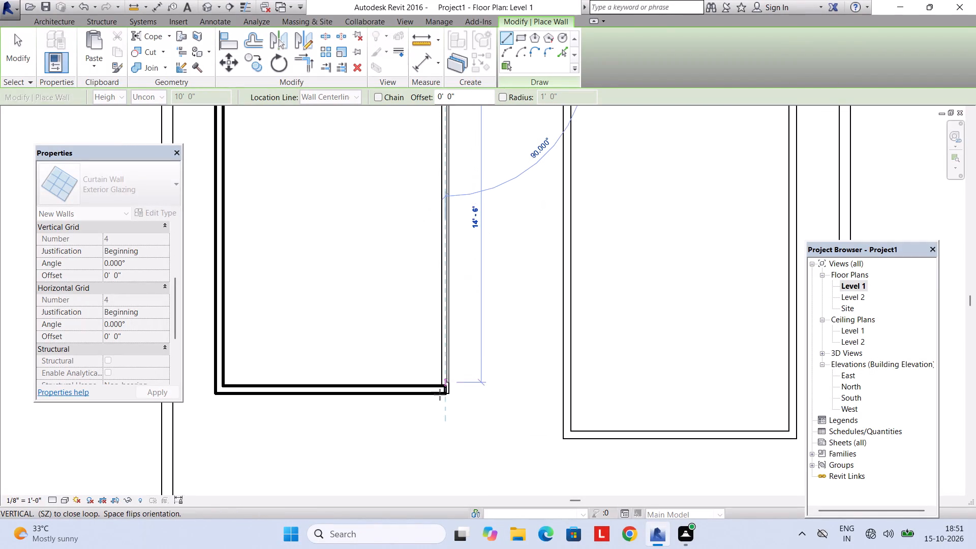
scroll(441, 388, up, 2)
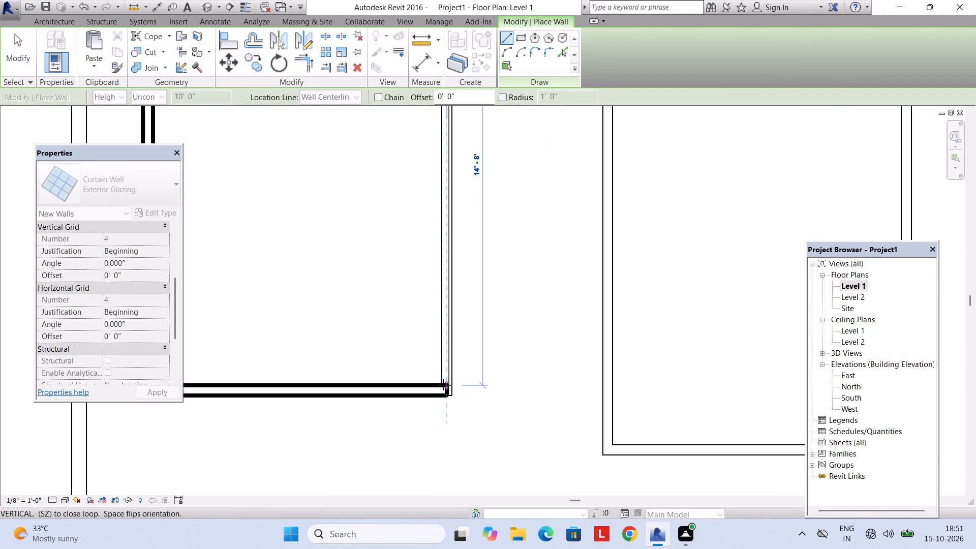
scroll(444, 385, up, 3)
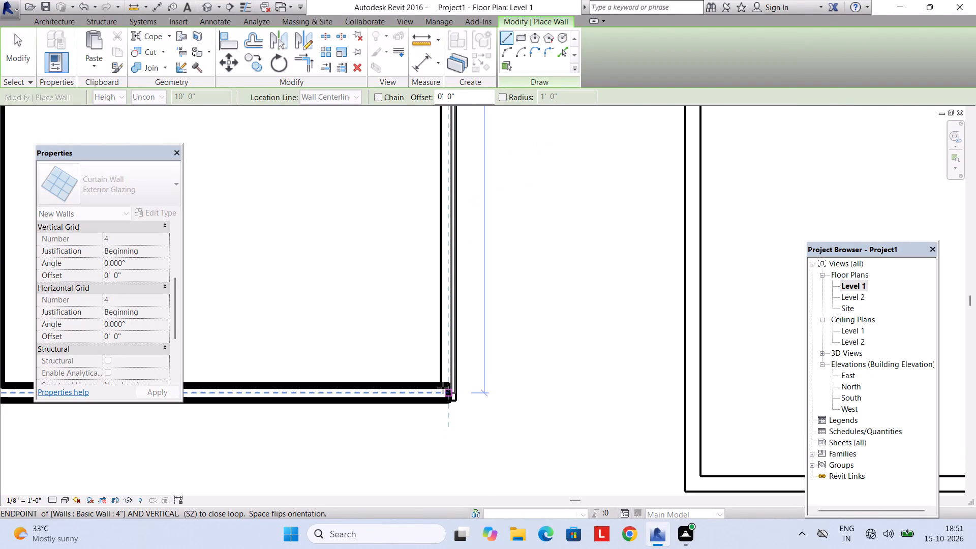
scroll(443, 388, up, 3)
click(442, 383)
key(Escape)
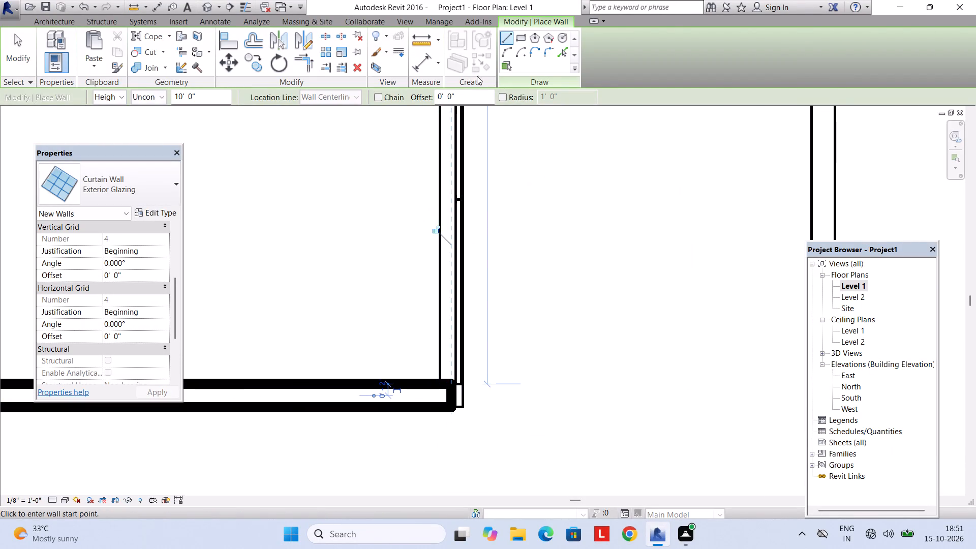
key(Escape)
In the 3D view, change the pool-facing curtain wall's type to Storefront.
click(407, 19)
click(363, 40)
scroll(453, 184, down, 2)
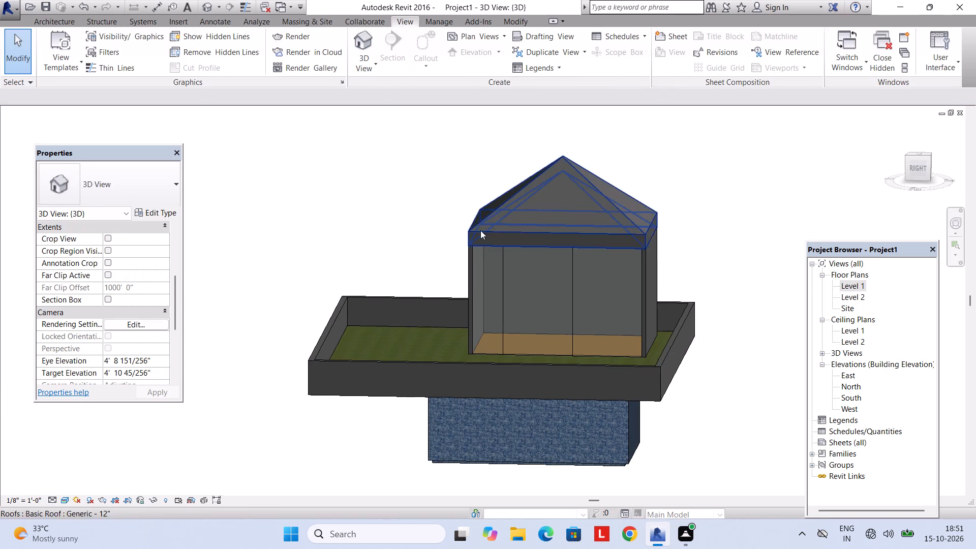
middle_drag(480, 231, 499, 240)
click(512, 247)
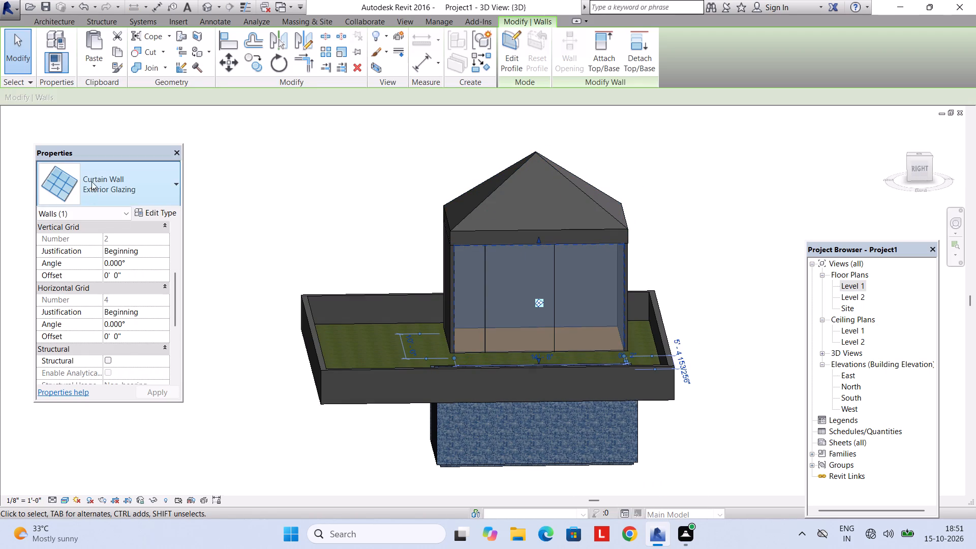
click(91, 181)
click(99, 372)
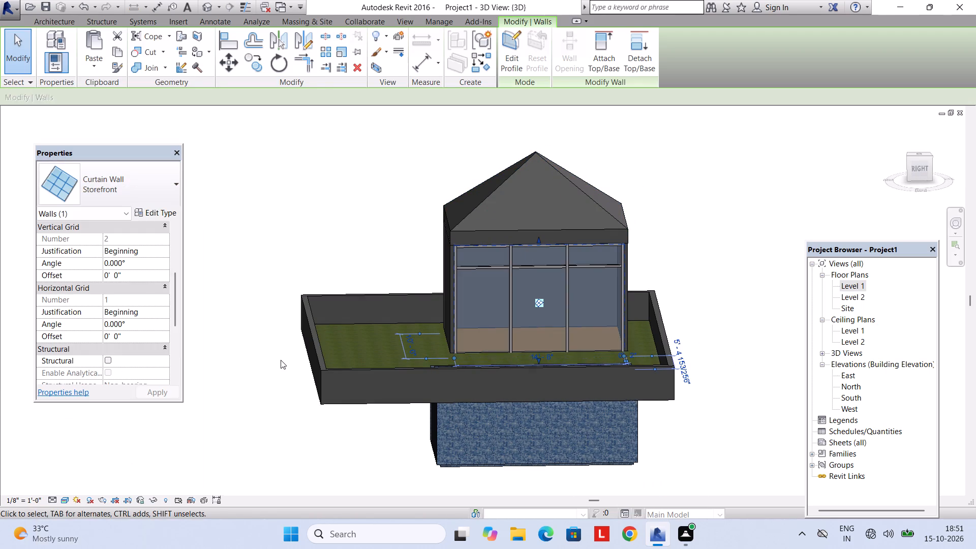
key(Escape)
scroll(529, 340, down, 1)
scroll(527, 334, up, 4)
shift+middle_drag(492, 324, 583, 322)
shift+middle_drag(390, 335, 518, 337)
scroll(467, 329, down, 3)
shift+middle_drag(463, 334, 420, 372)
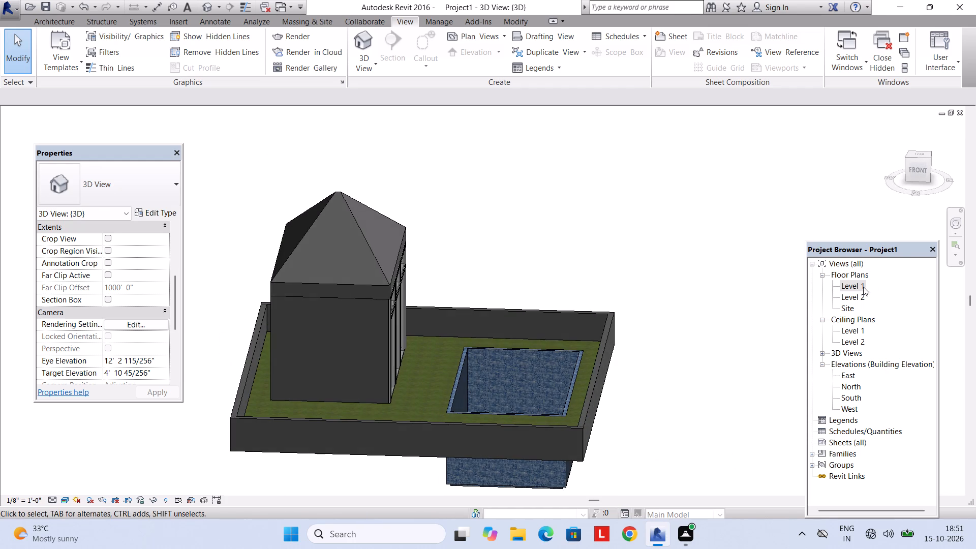
On Level 1, start placing a door and browse the family library to the US Imperial Residential doors folder.
double_click(863, 287)
scroll(387, 302, down, 4)
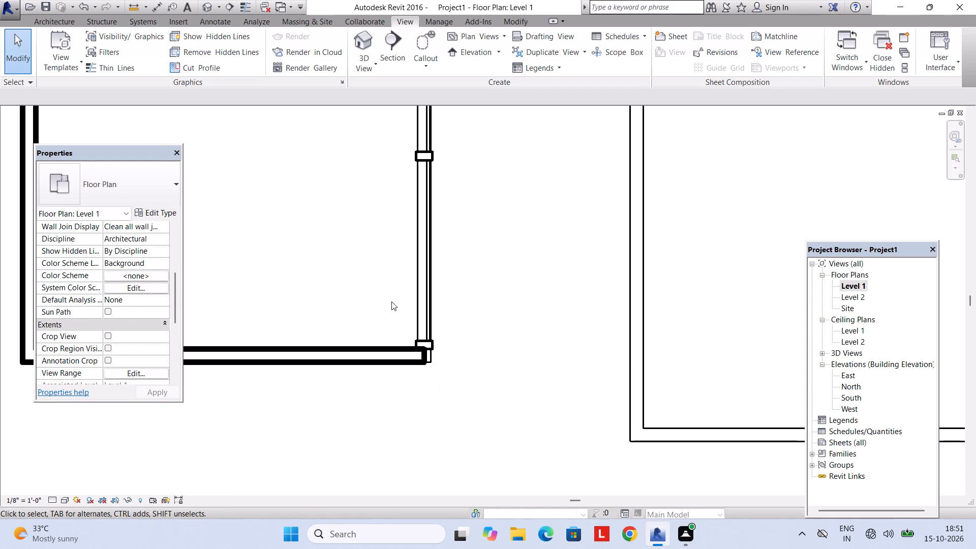
middle_drag(391, 301, 595, 310)
scroll(479, 318, down, 2)
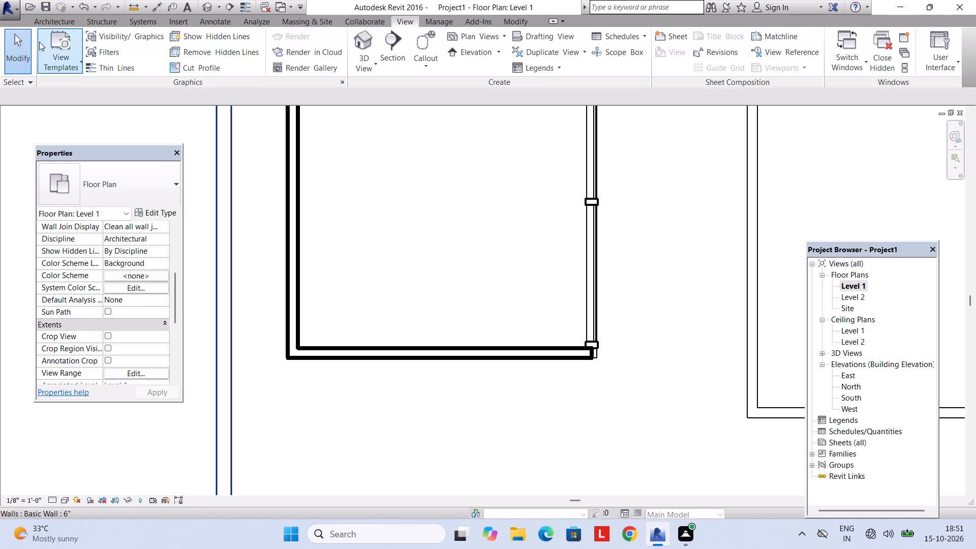
click(60, 21)
click(74, 40)
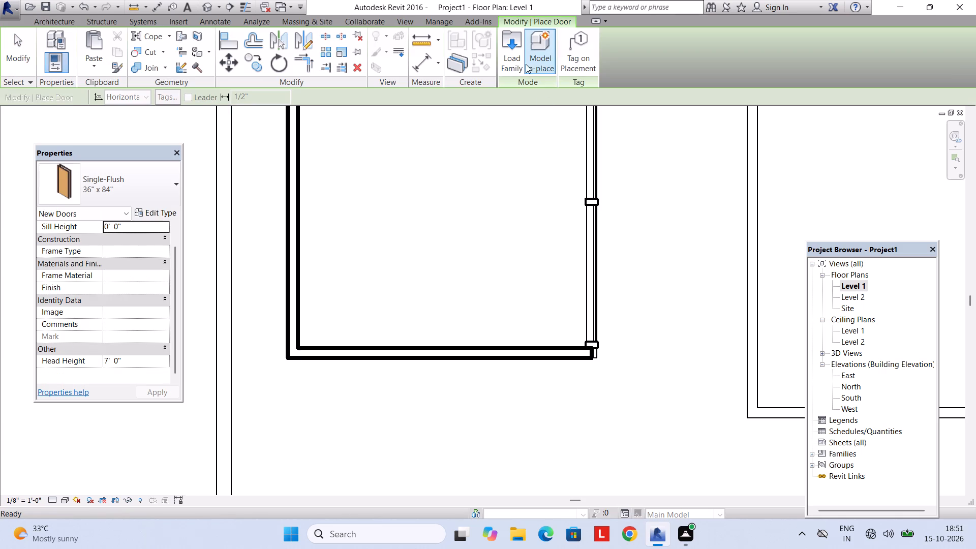
click(512, 58)
click(538, 136)
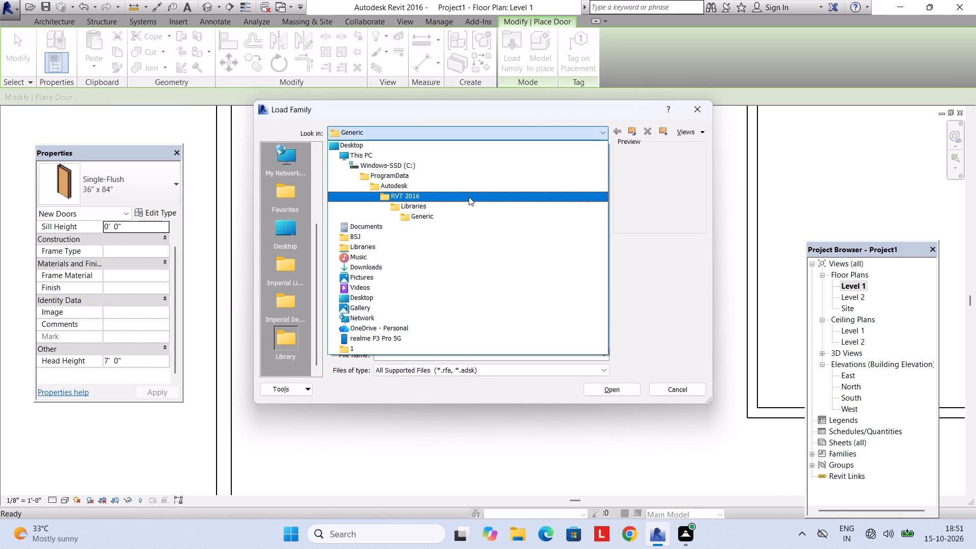
click(464, 203)
double_click(405, 184)
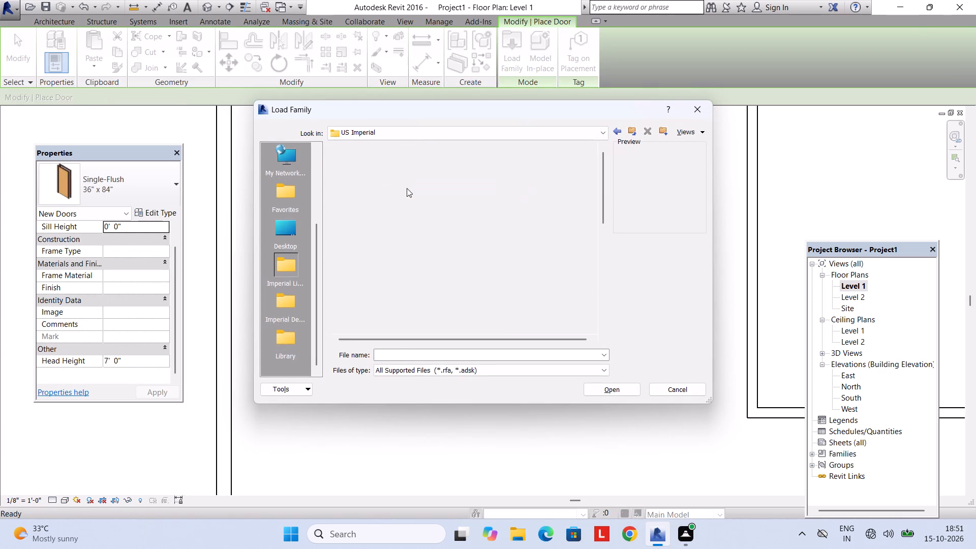
double_click(376, 266)
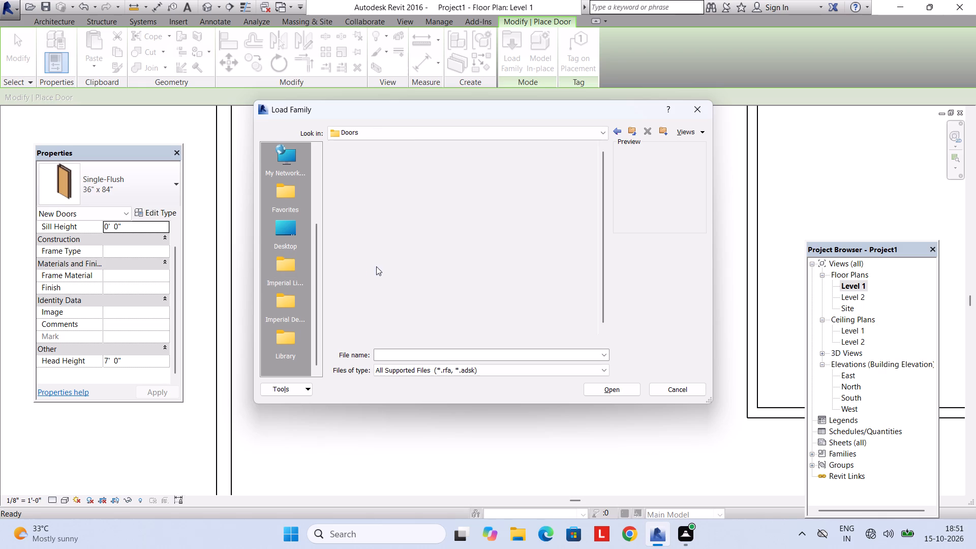
double_click(386, 187)
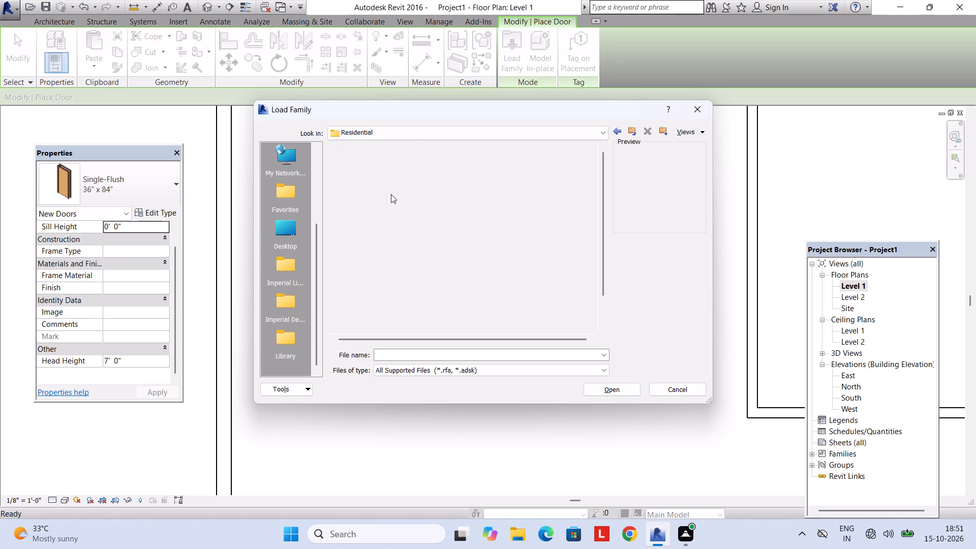
Compare the previews of the exterior, garage and interior door families in the US Imperial Residential folder.
click(394, 180)
click(400, 169)
click(409, 154)
click(411, 160)
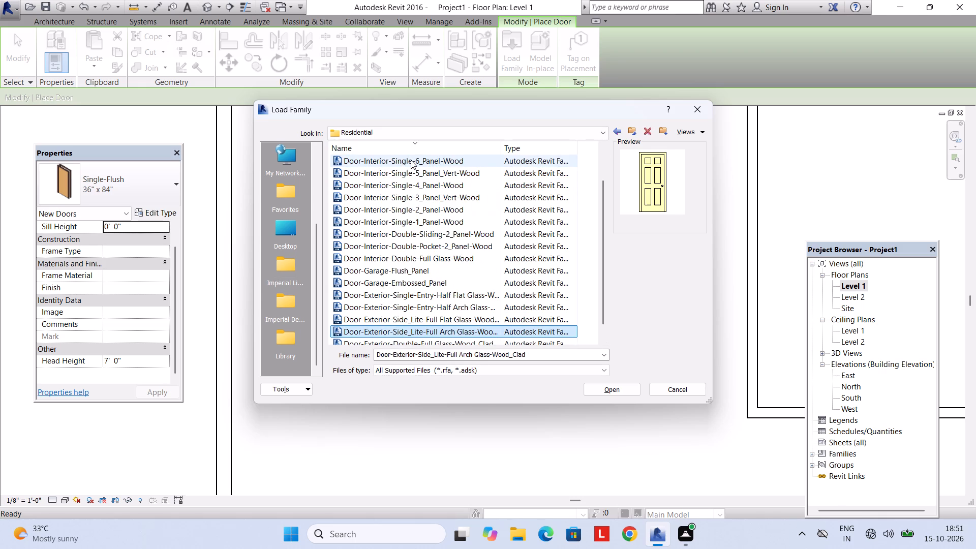
scroll(412, 162, up, 4)
click(416, 164)
scroll(416, 165, up, 7)
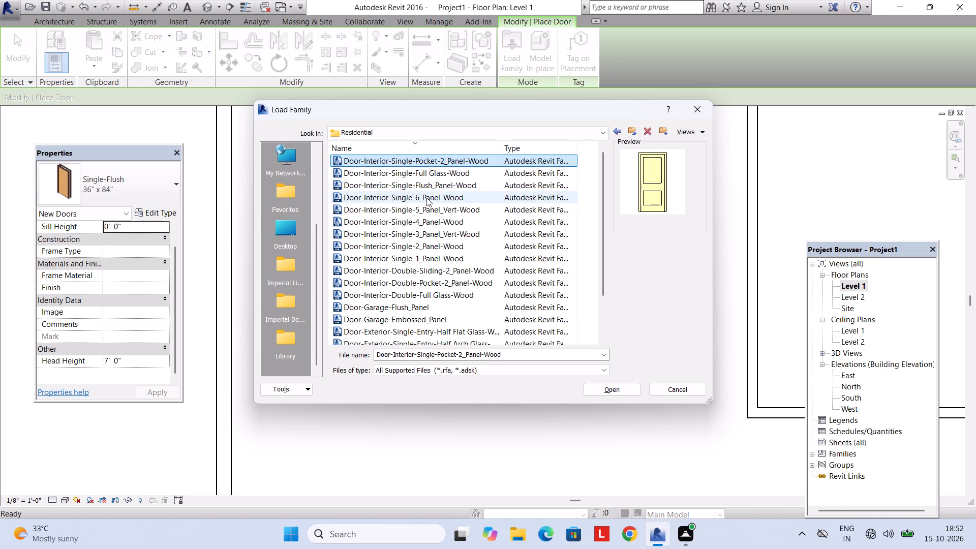
scroll(431, 182, up, 6)
scroll(513, 181, down, 9)
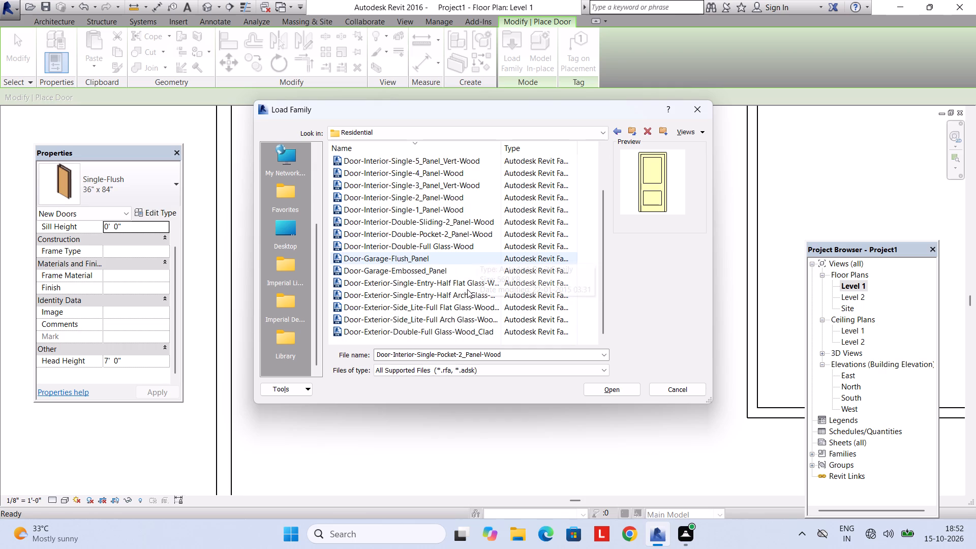
click(447, 333)
click(449, 322)
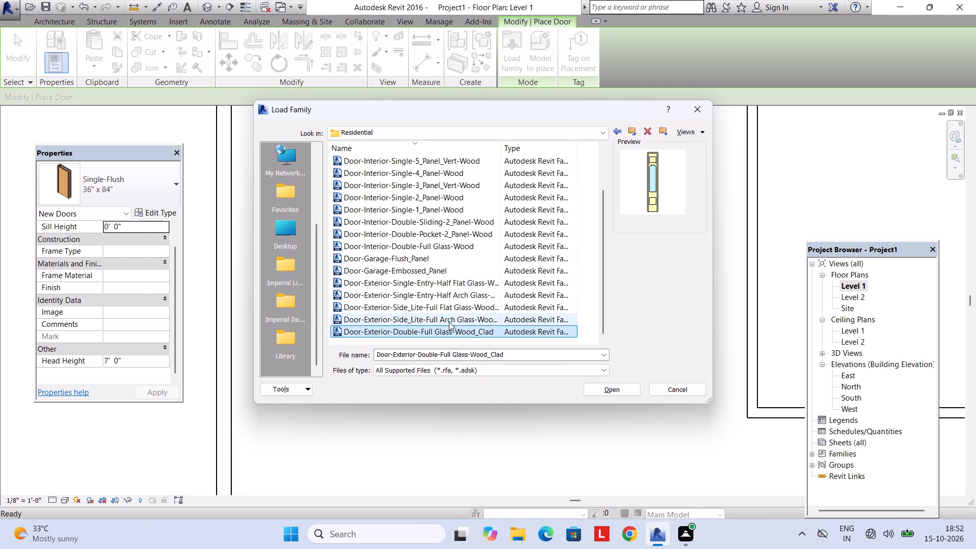
click(451, 312)
click(452, 295)
click(452, 284)
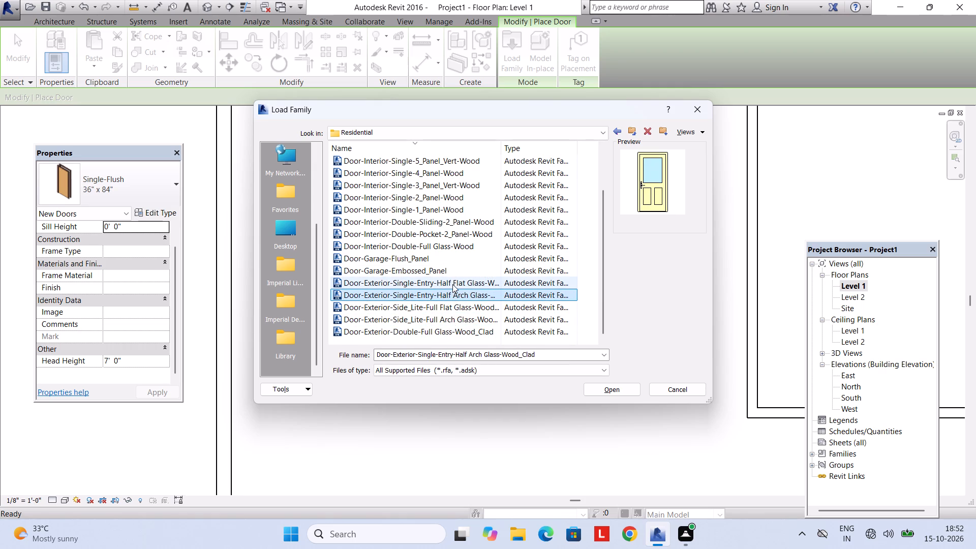
click(452, 274)
click(451, 267)
click(450, 248)
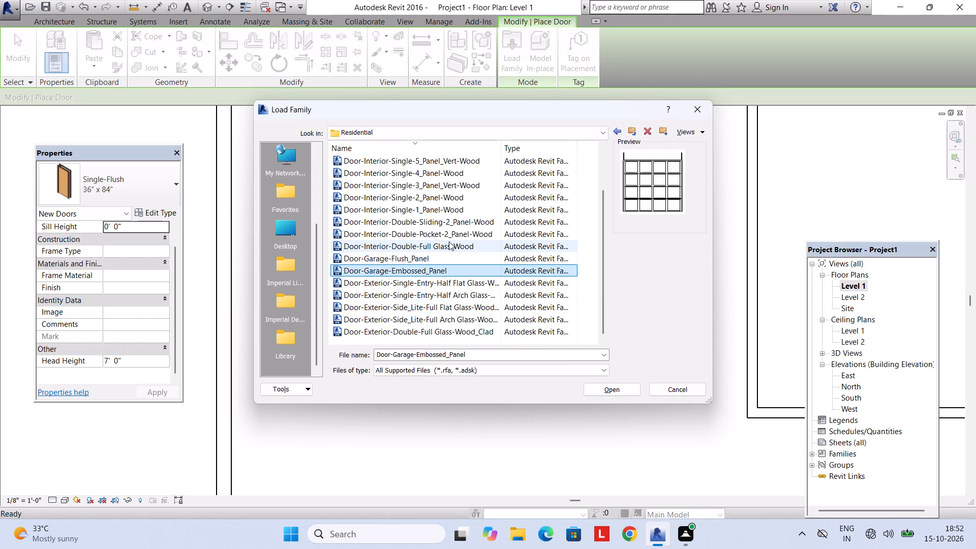
click(448, 240)
click(455, 334)
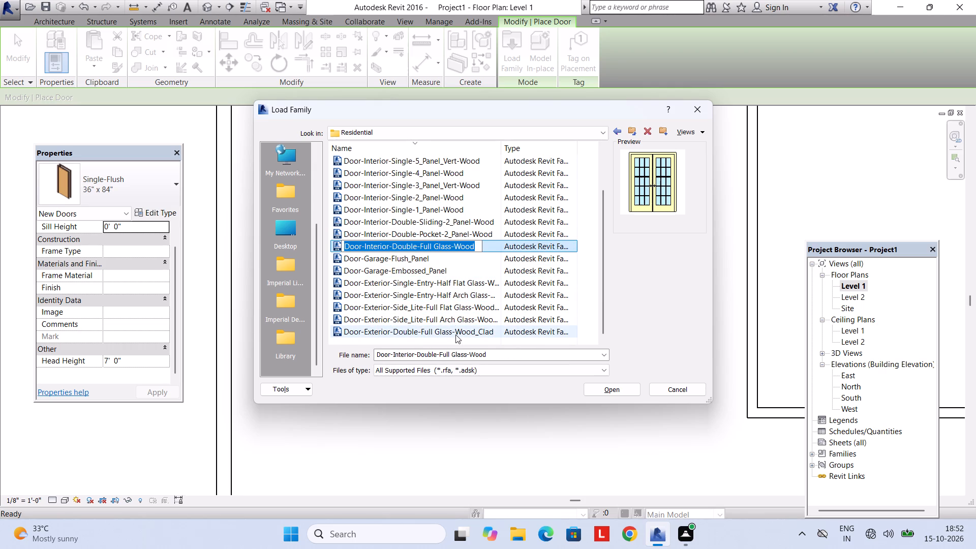
click(455, 327)
click(455, 322)
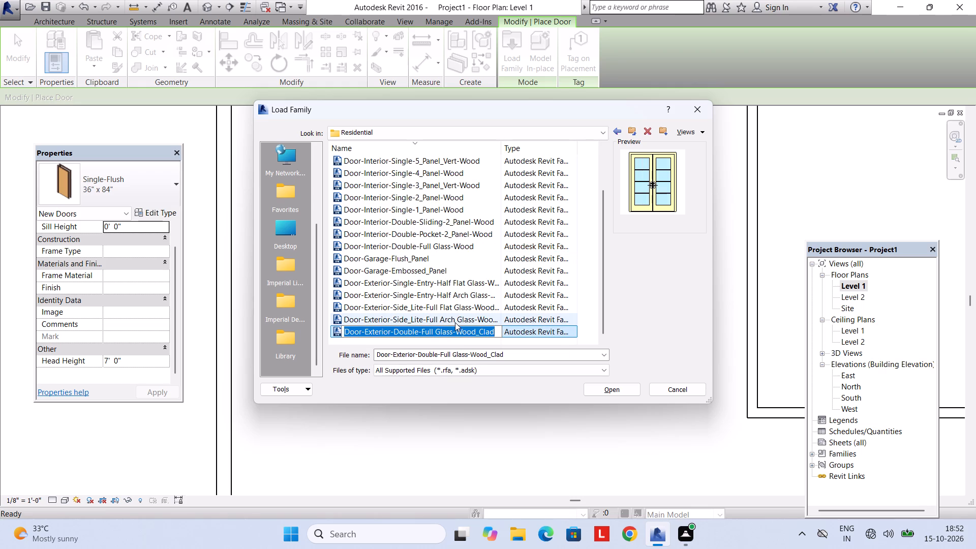
scroll(455, 322, up, 2)
click(614, 126)
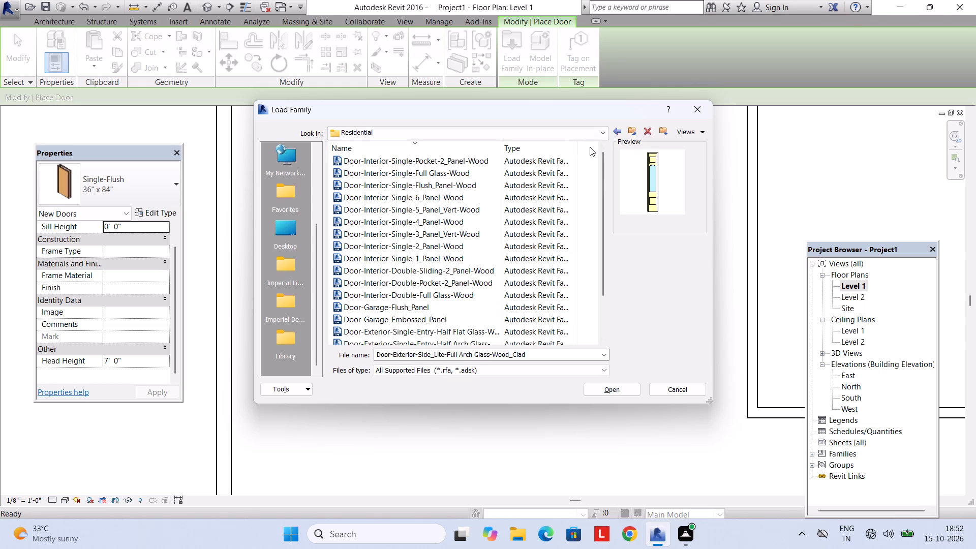
click(613, 129)
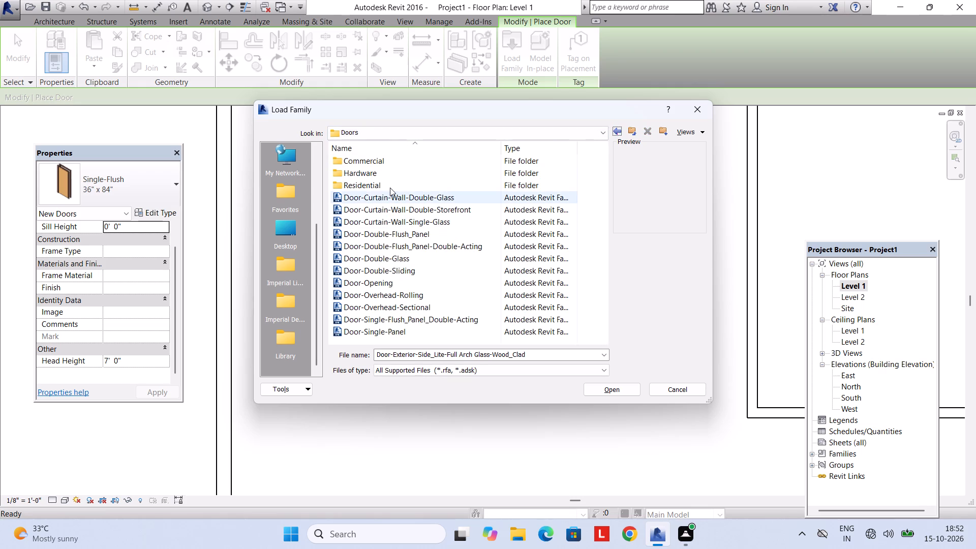
double_click(390, 188)
click(410, 163)
click(410, 179)
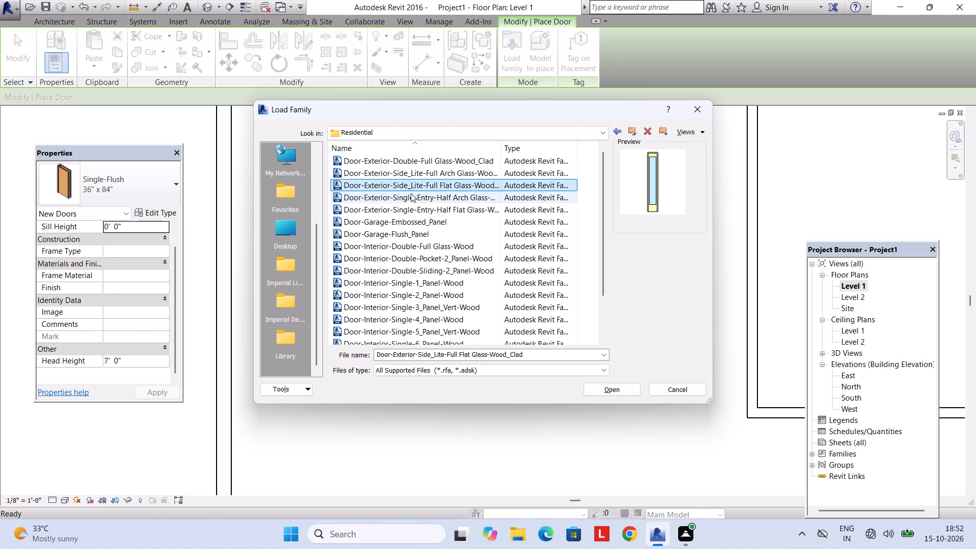
click(411, 193)
click(408, 210)
click(407, 223)
click(403, 240)
click(403, 255)
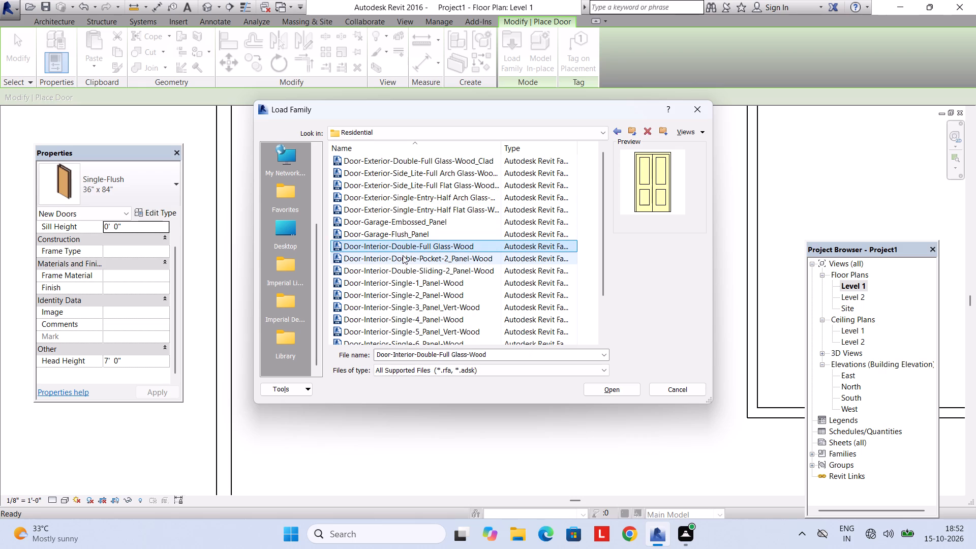
click(405, 272)
click(417, 206)
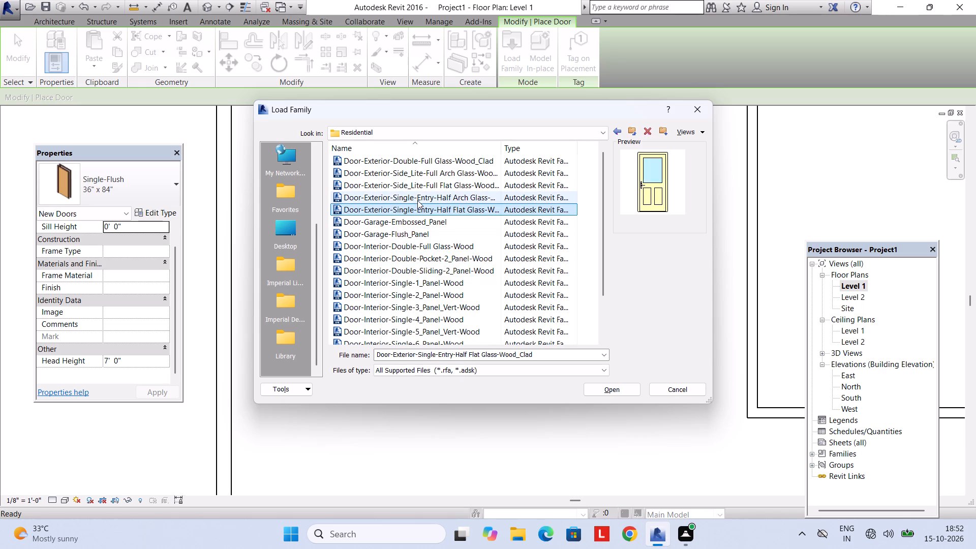
click(417, 200)
click(423, 186)
click(425, 174)
Load the Door-Exterior-Double-Full Glass-Wood_Clad family with the 60" x 84" type.
click(426, 166)
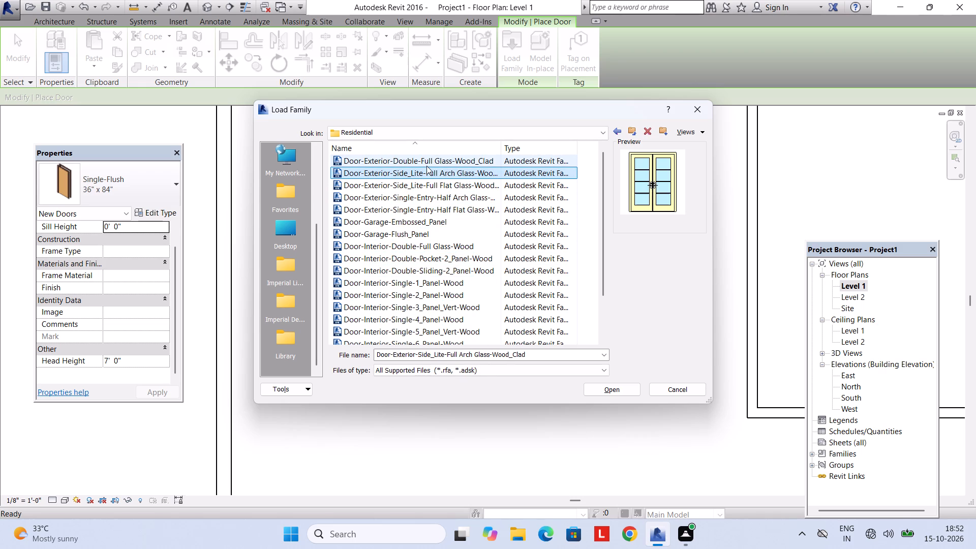
click(610, 387)
scroll(459, 253, down, 1)
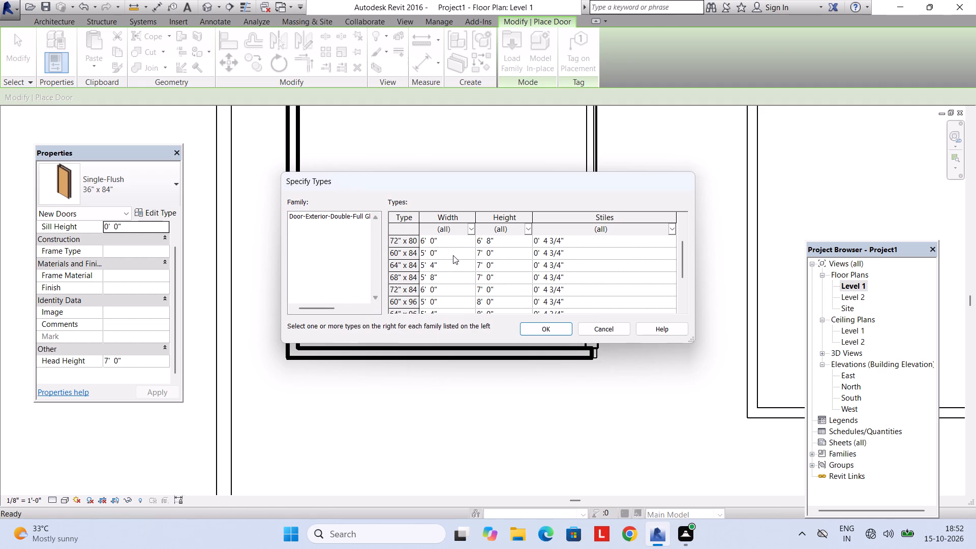
scroll(453, 255, up, 2)
click(448, 289)
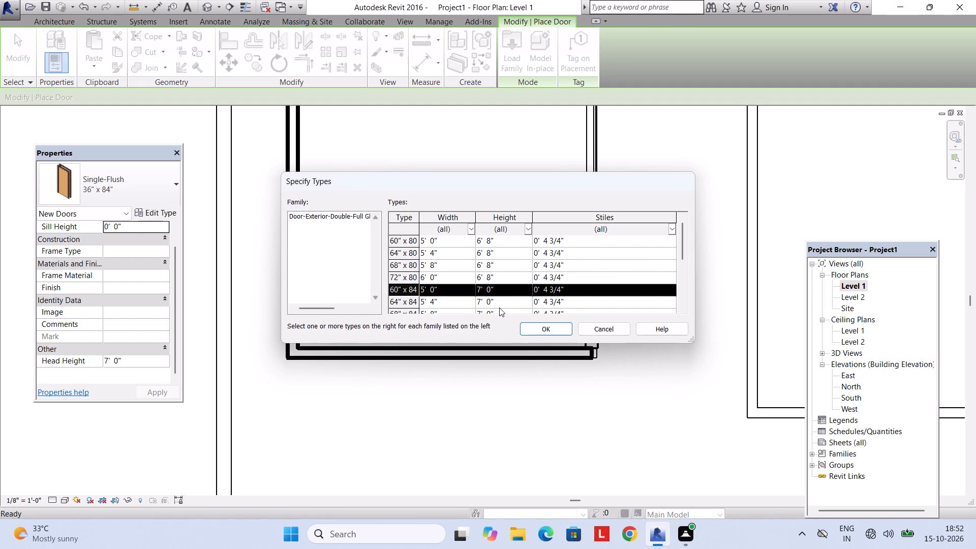
click(551, 329)
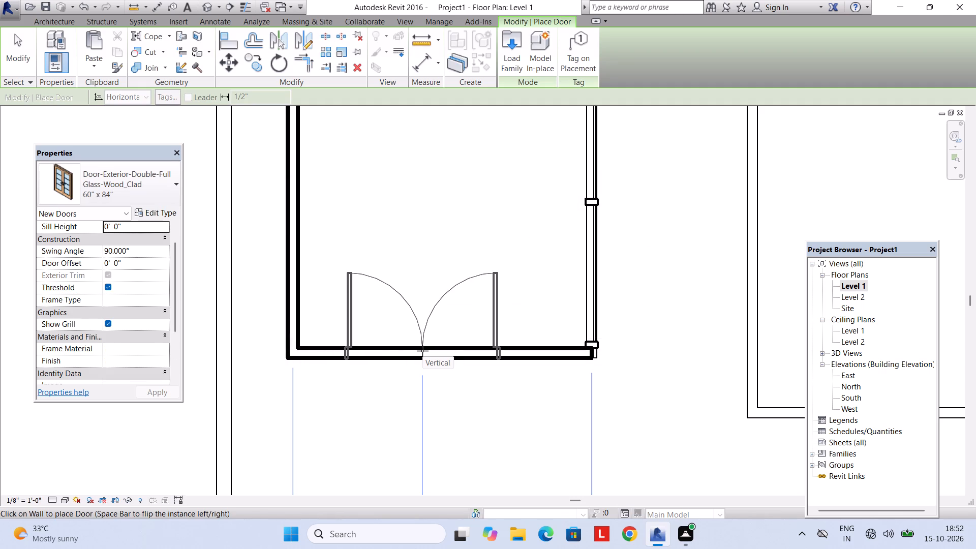
Look through the previews of the exterior and interior door families in the US Metric Residential doors folder.
click(516, 58)
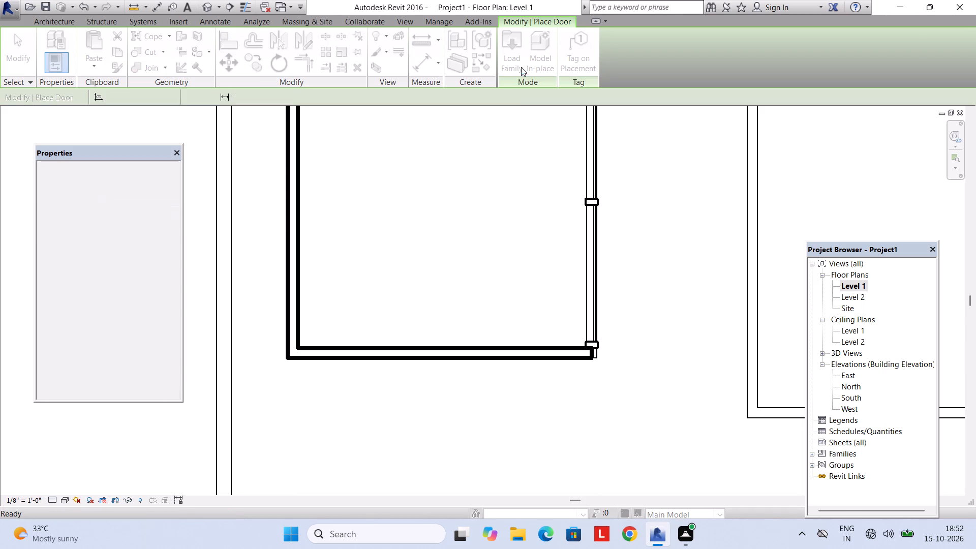
click(416, 132)
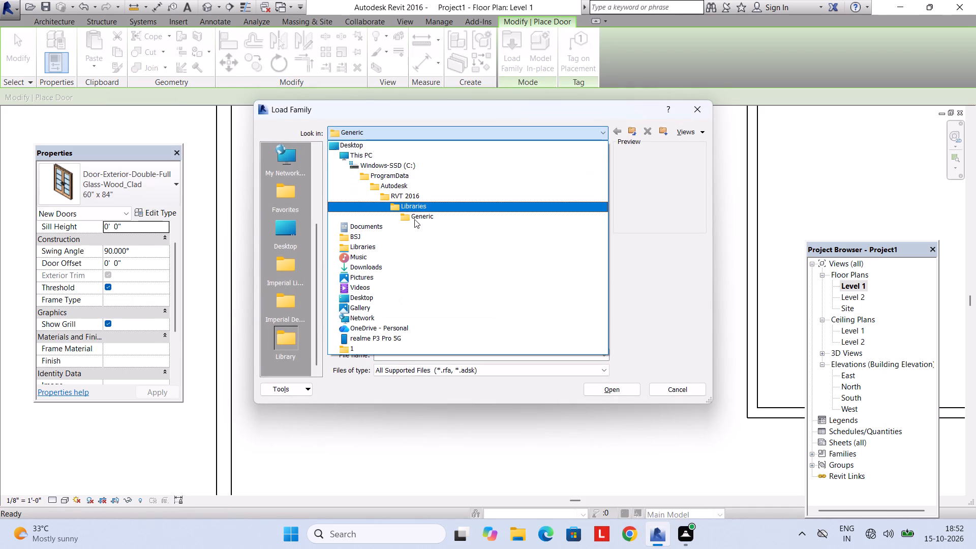
click(417, 208)
double_click(388, 203)
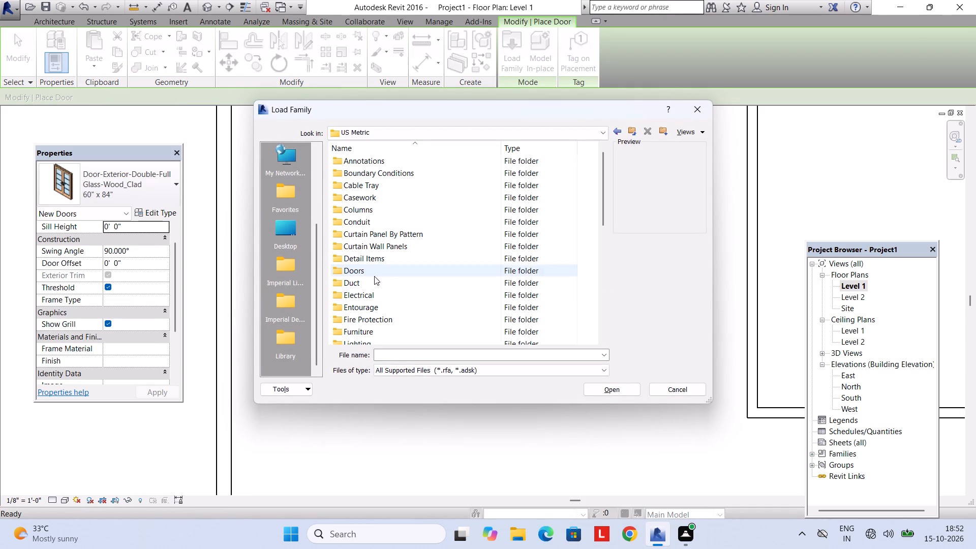
double_click(383, 272)
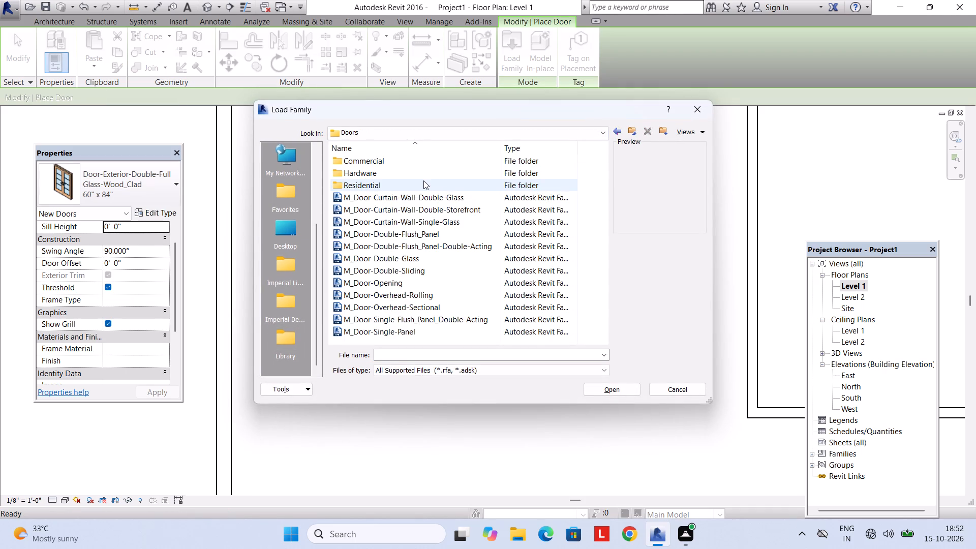
double_click(423, 180)
click(423, 187)
click(423, 173)
click(427, 162)
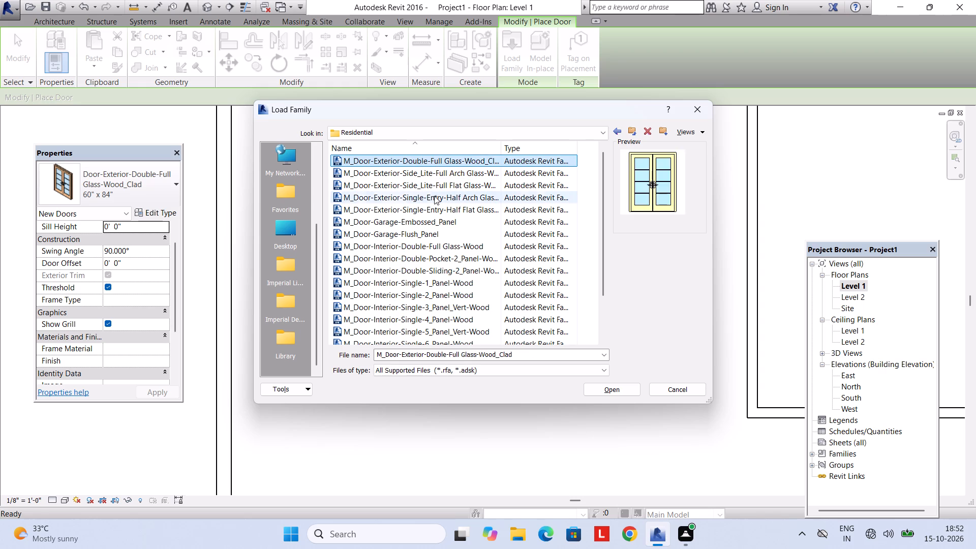
click(434, 200)
click(432, 240)
click(428, 271)
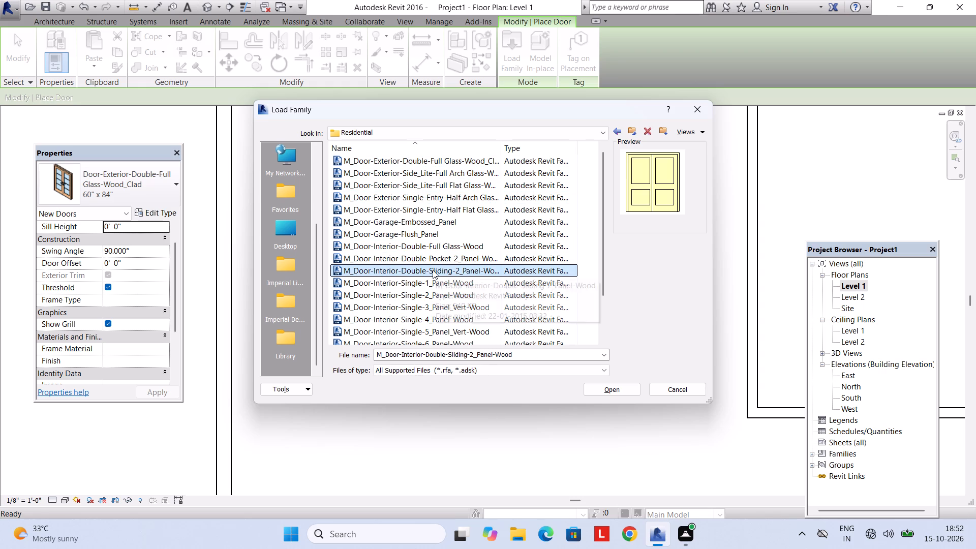
click(435, 258)
click(437, 249)
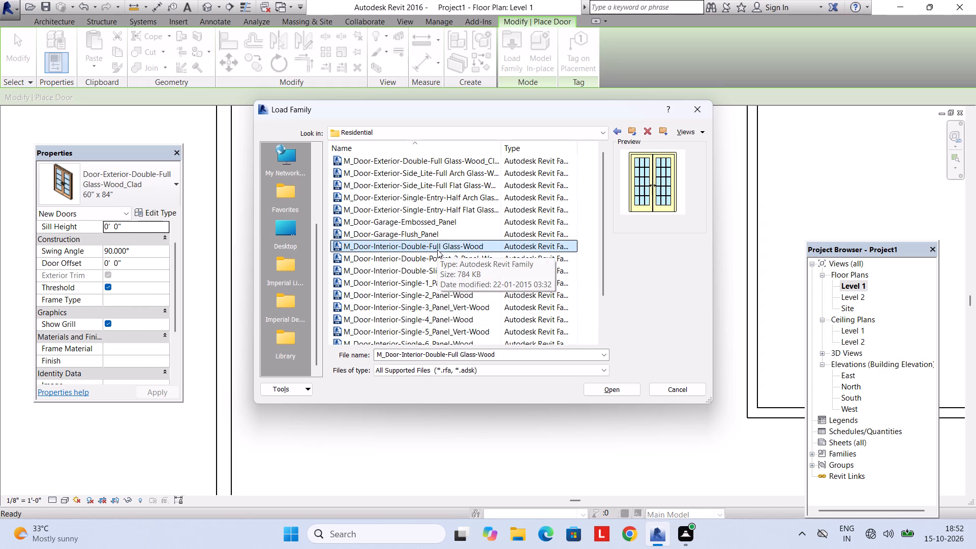
scroll(409, 288, down, 3)
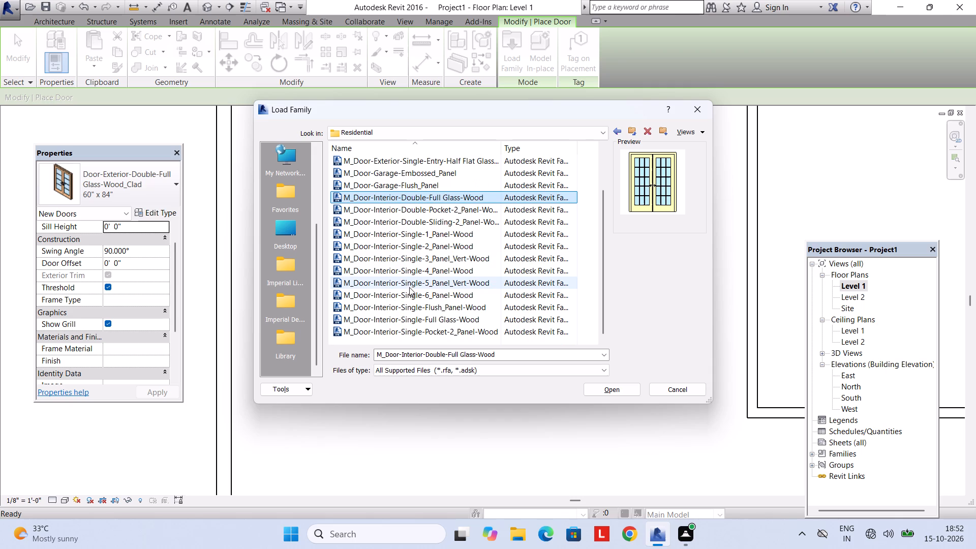
scroll(428, 258, up, 5)
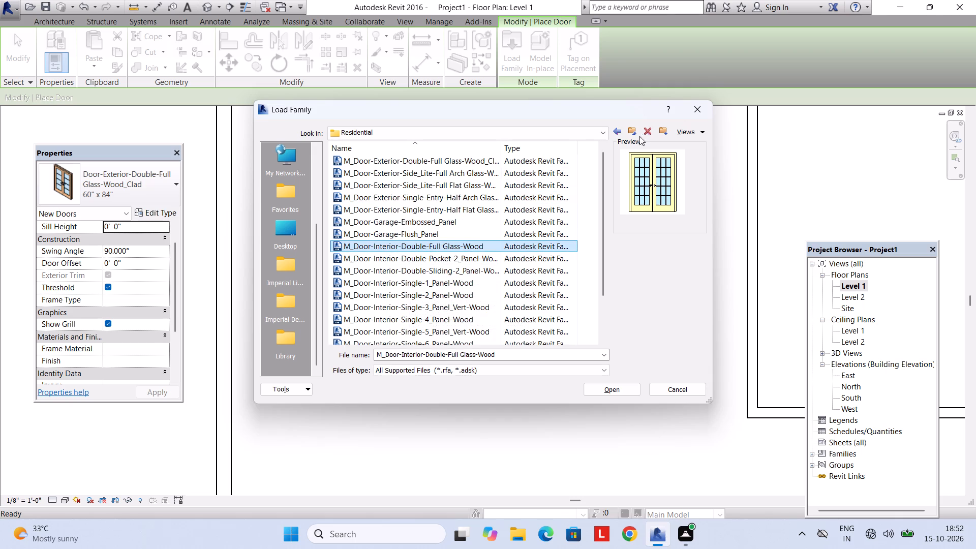
Look through the exterior and passage door families in the US Metric Commercial doors folder.
click(619, 132)
double_click(429, 165)
click(416, 175)
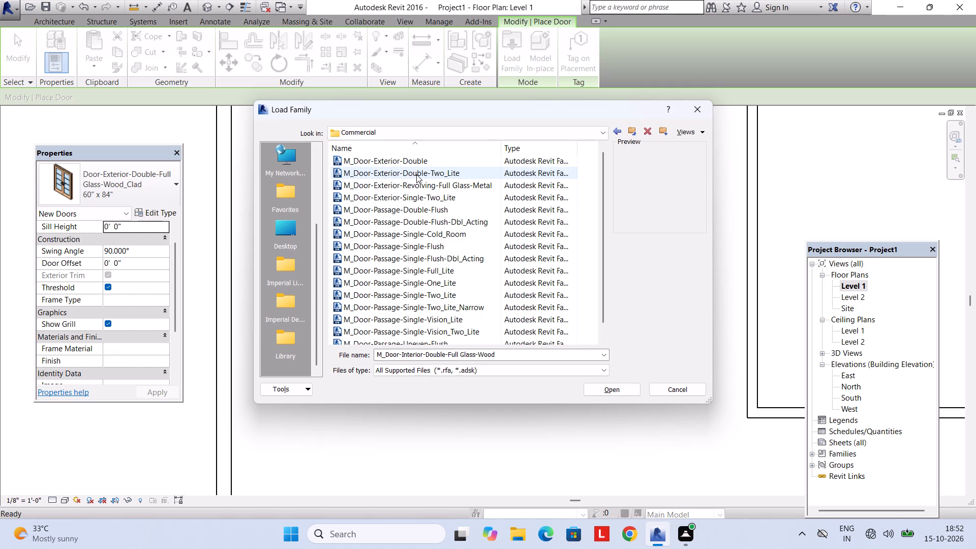
click(413, 192)
scroll(414, 283, down, 2)
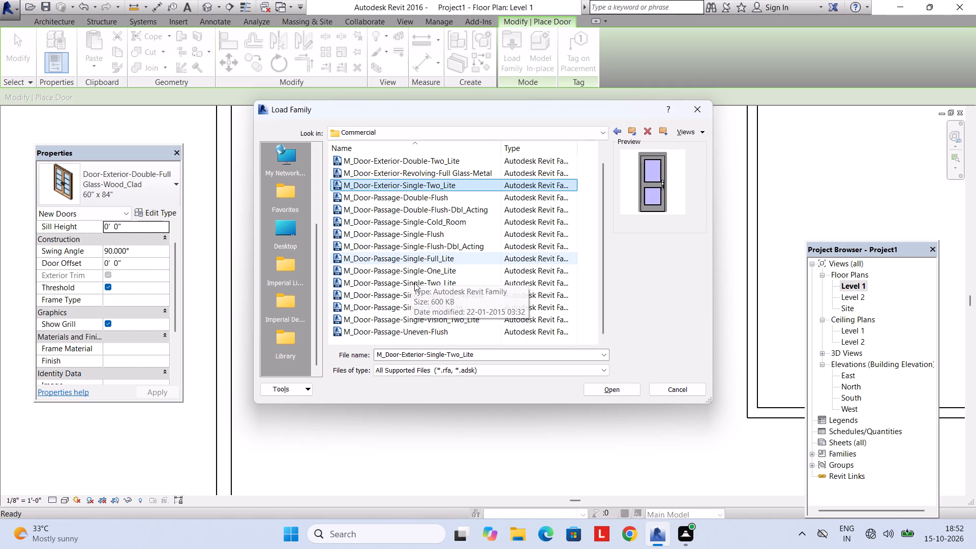
scroll(414, 283, down, 1)
scroll(417, 317, up, 2)
click(425, 162)
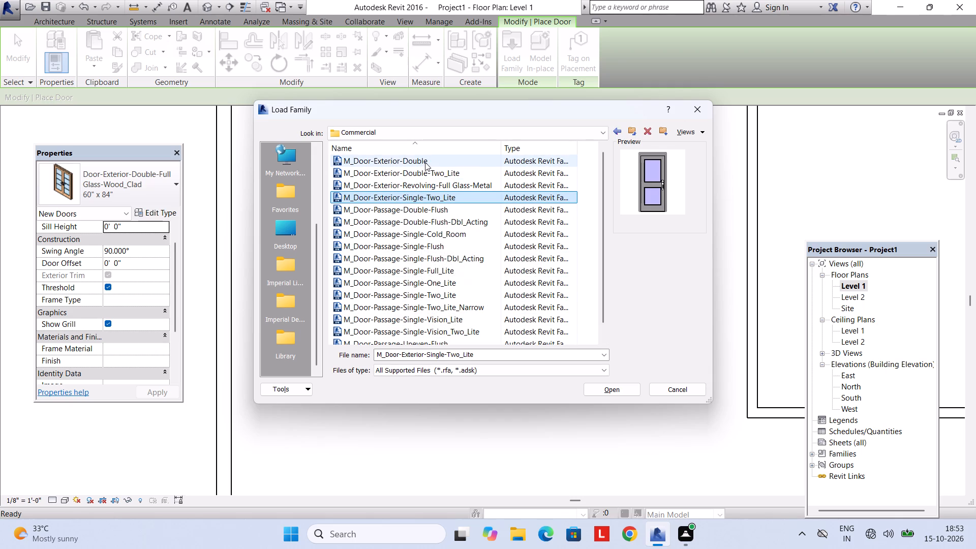
click(619, 131)
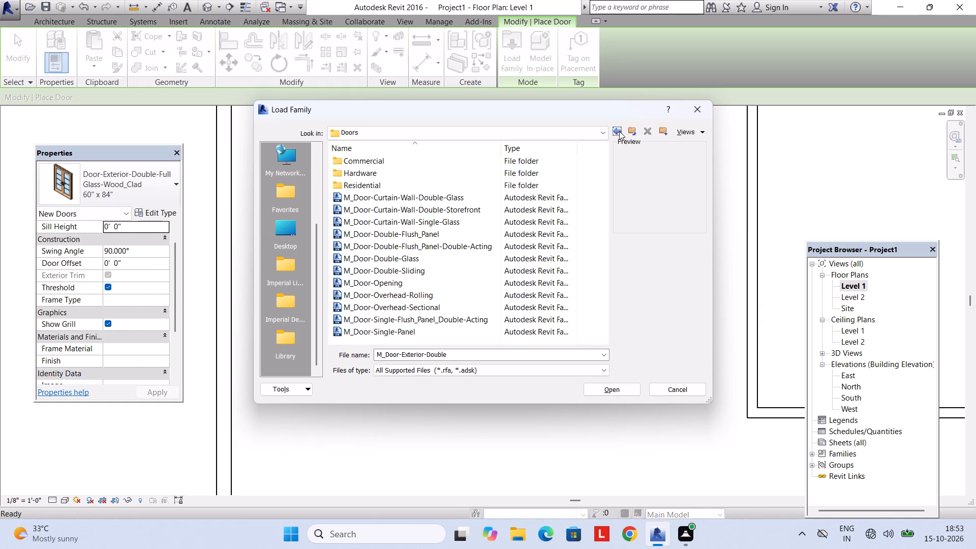
Load the M_Door-Interior-Double-Sliding-2_Panel-Wood family from the Residential folder with the 1800 x 2100mm type.
double_click(390, 188)
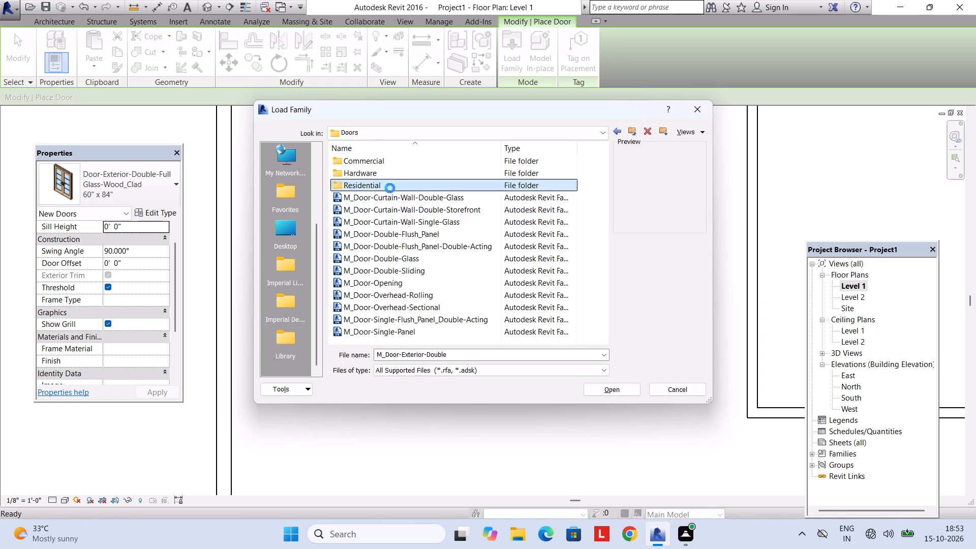
scroll(427, 256, down, 2)
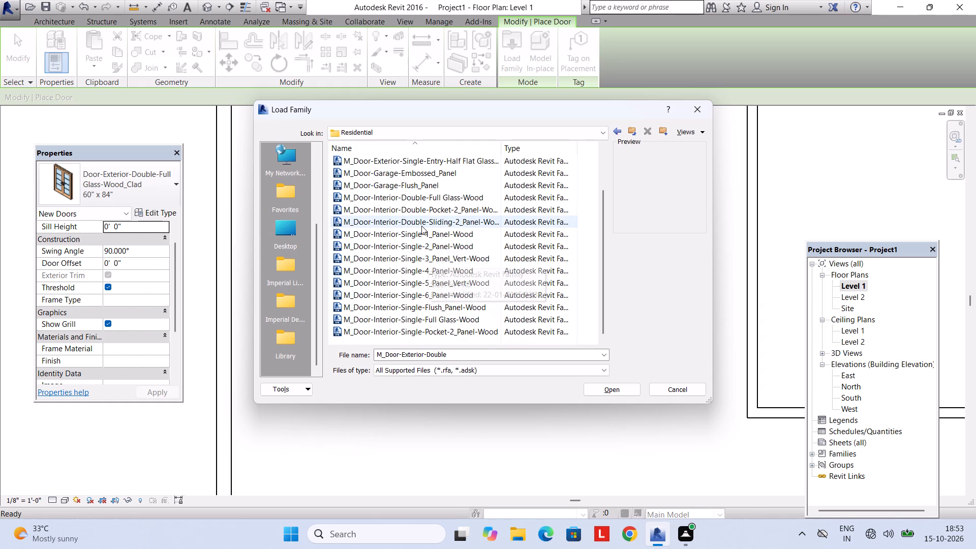
double_click(426, 220)
scroll(473, 273, down, 3)
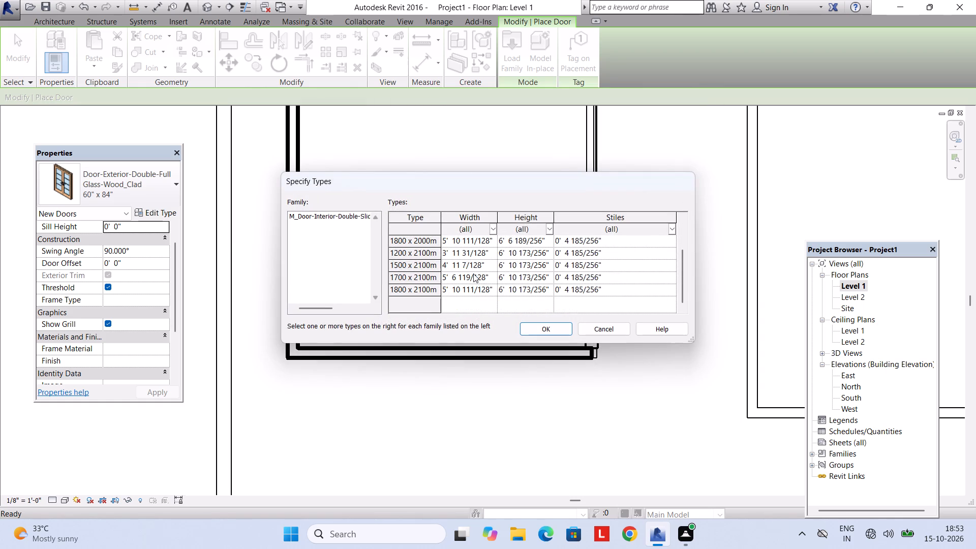
click(464, 291)
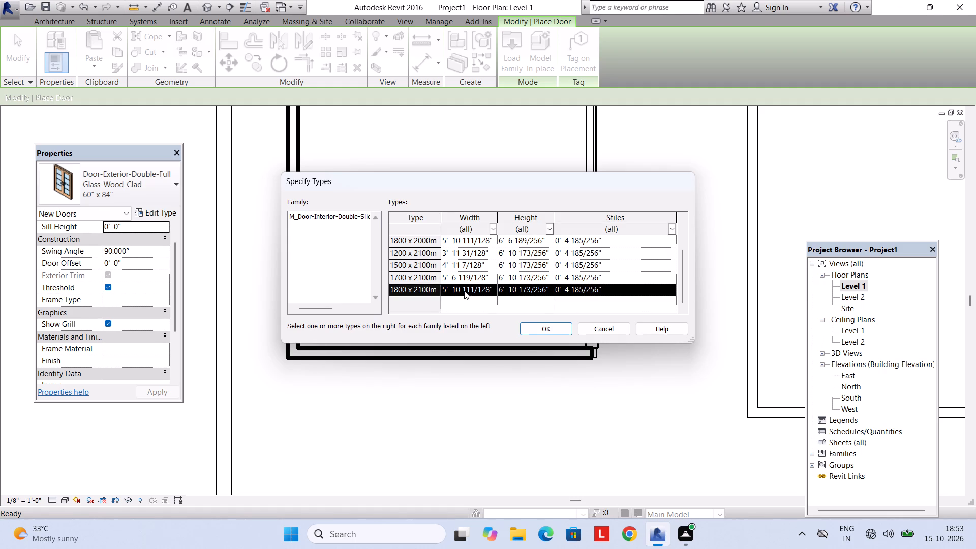
scroll(465, 287, up, 1)
scroll(465, 289, down, 1)
click(532, 325)
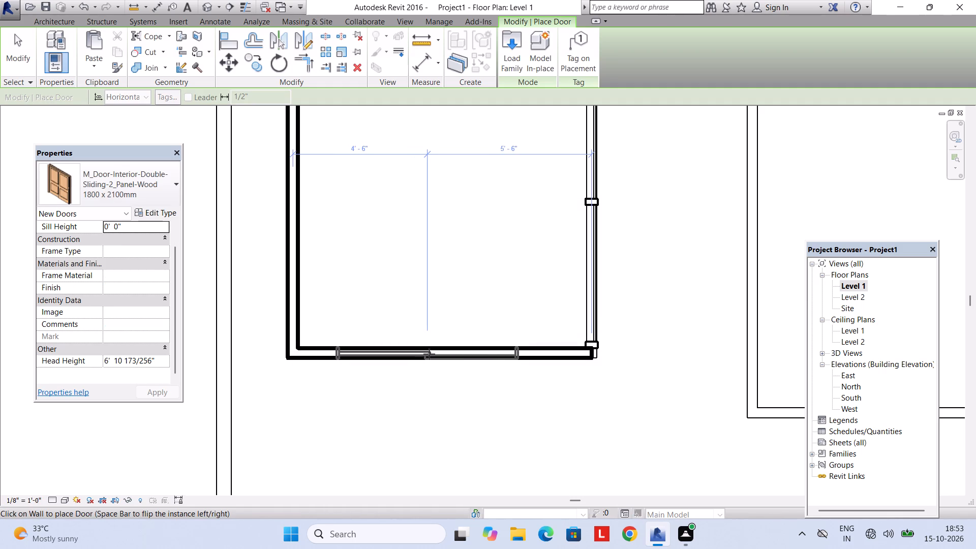
Place the double sliding door in the house's south wall, centred about 4'-6" from the west wall.
click(429, 354)
key(Escape)
key(Escape)
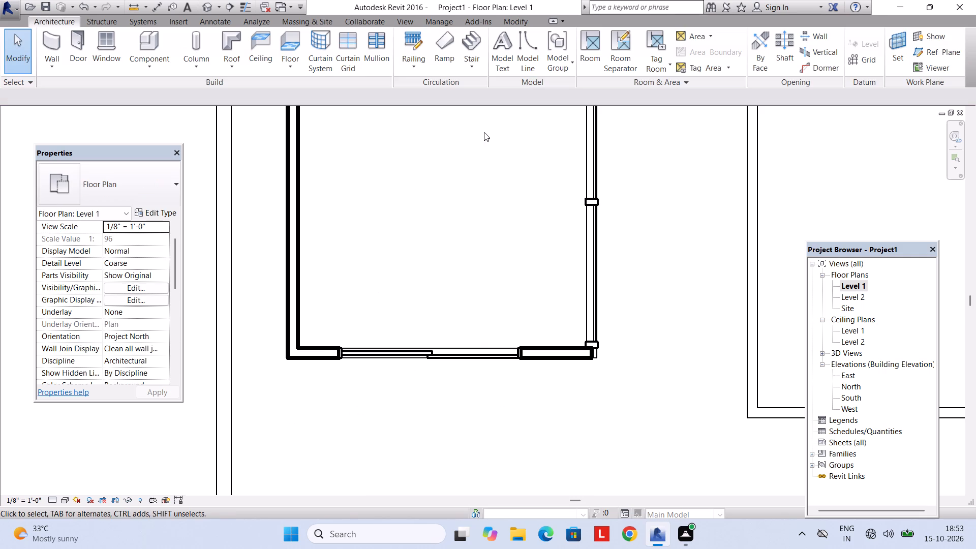
key(Escape)
In the 3D view, edit the sliding door's type, setting its width to 5' and its height to 7'.
click(416, 23)
click(361, 44)
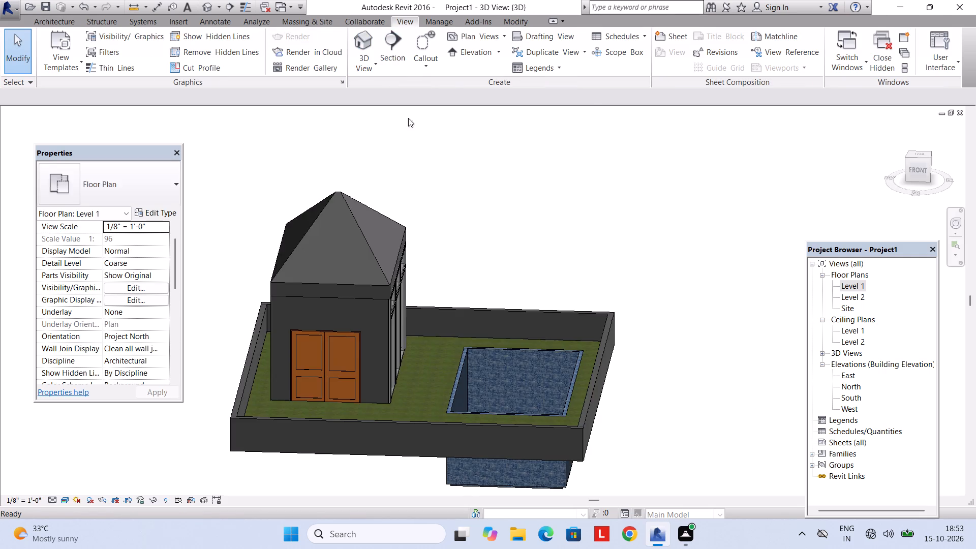
scroll(444, 231, down, 2)
shift+middle_click(437, 259)
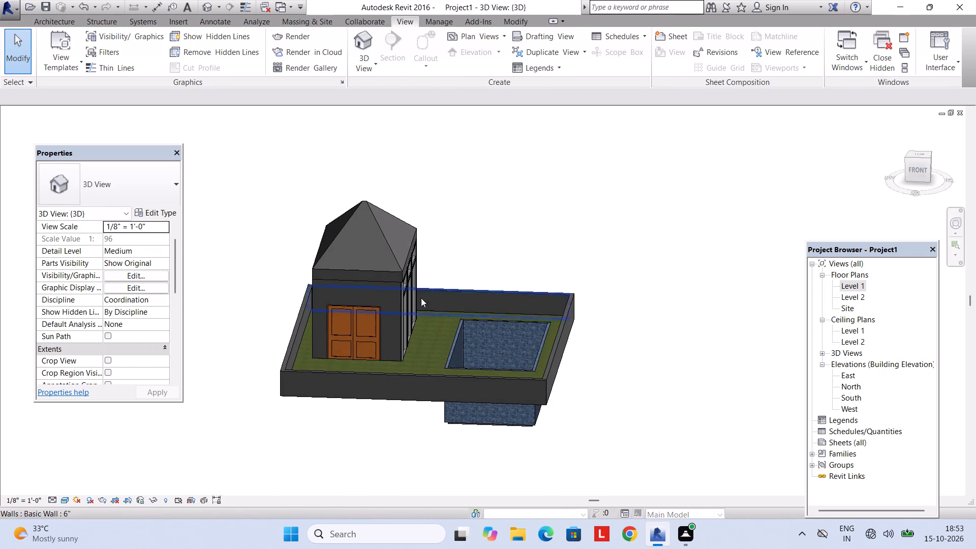
scroll(416, 301, up, 2)
shift+middle_drag(416, 311, 398, 335)
click(338, 305)
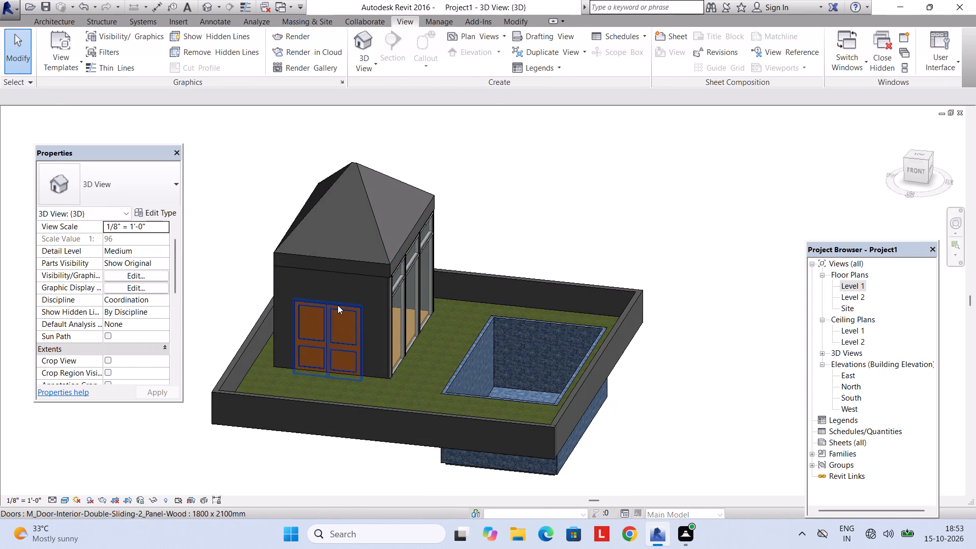
click(150, 218)
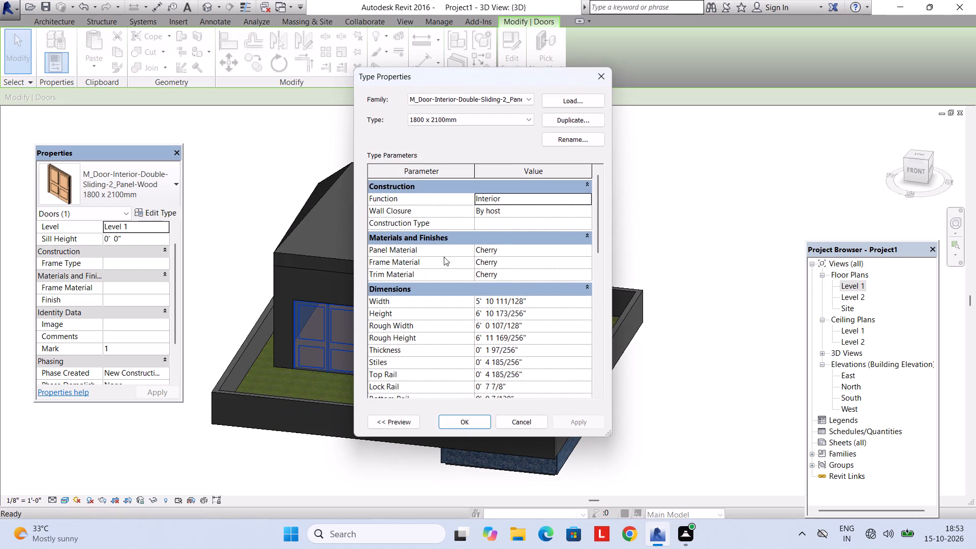
click(533, 304)
text(5')
key(Return)
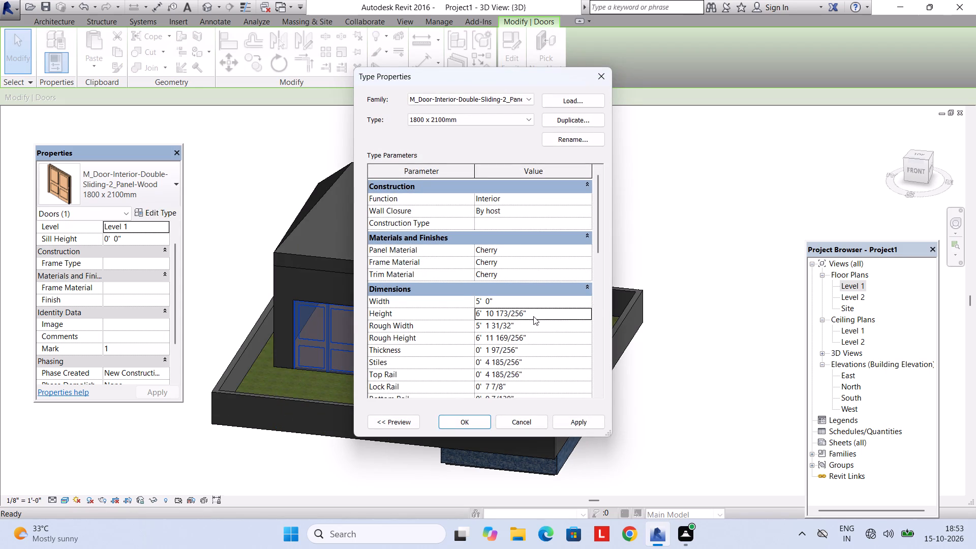
click(533, 316)
text(7')
key(Return)
key(Return)
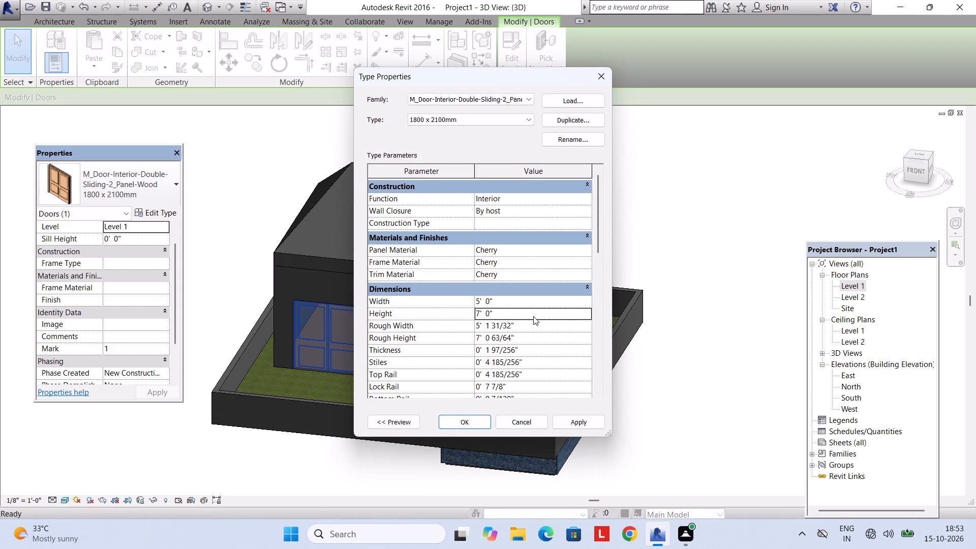
key(Escape)
key(Escape)
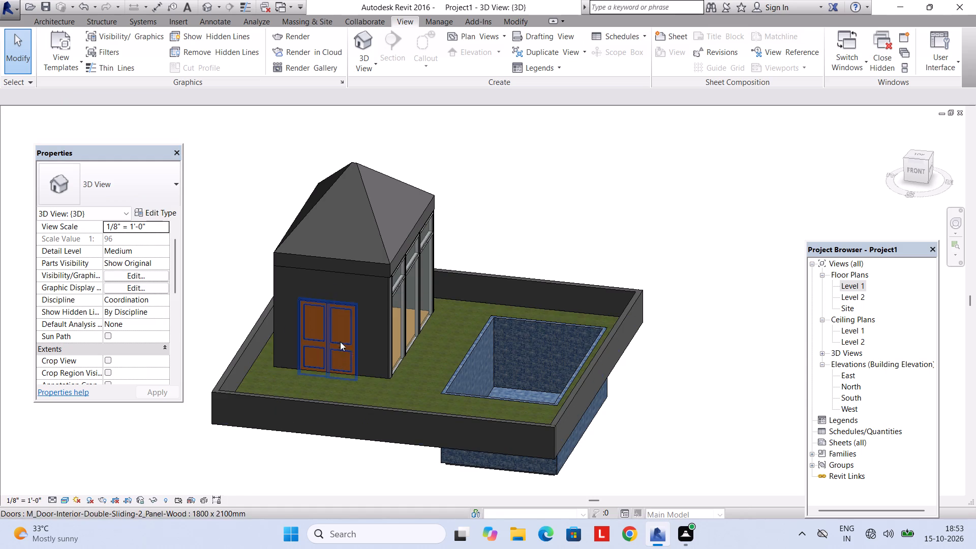
Inspect the resized door and the house from the front, curtain wall and west sides in 3D.
scroll(341, 325, up, 3)
shift+middle_drag(349, 321, 428, 250)
shift+middle_drag(469, 301, 383, 369)
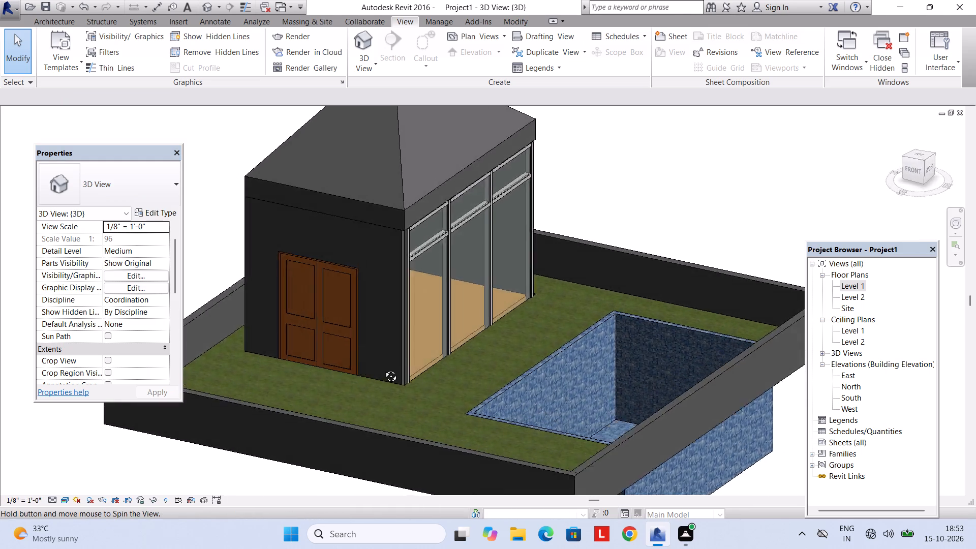
shift+middle_drag(383, 369, 407, 363)
scroll(409, 337, down, 2)
shift+middle_drag(437, 346, 582, 387)
middle_drag(548, 377, 532, 325)
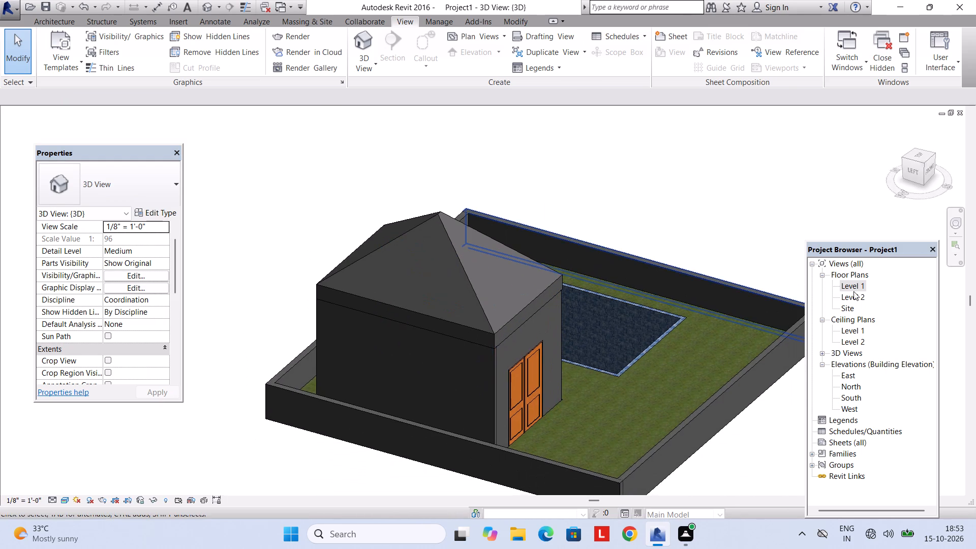
On Level 1, place two Fixed 36" x 48" windows in the house's west wall, about 10'-6" and 4'-3" from the north wall.
double_click(858, 283)
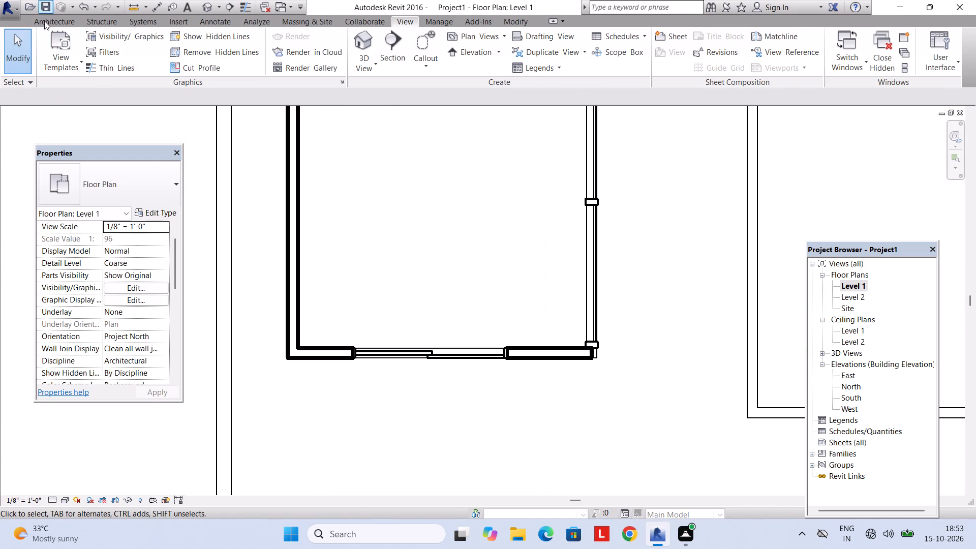
click(44, 20)
click(120, 40)
middle_drag(273, 228, 273, 300)
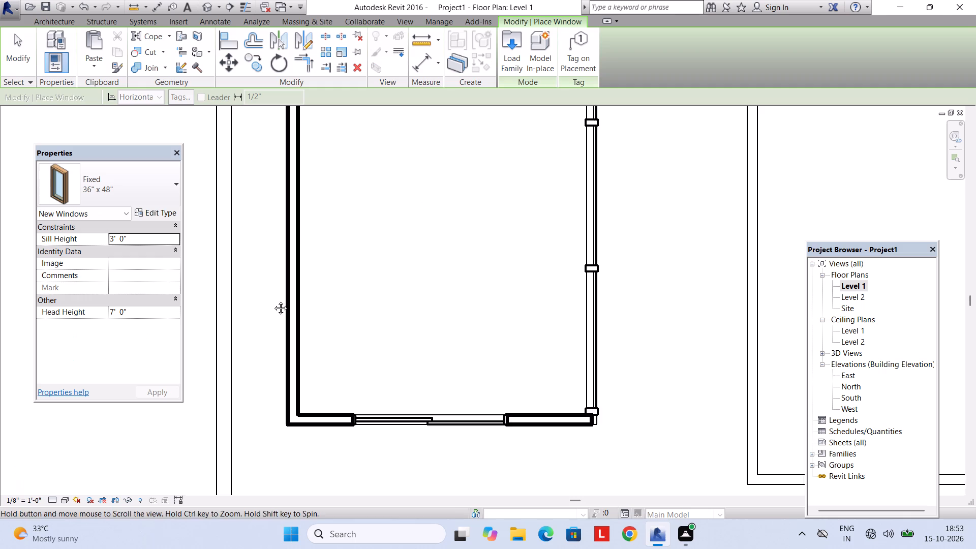
middle_drag(273, 300, 273, 302)
middle_drag(295, 295, 293, 333)
middle_drag(293, 330, 293, 375)
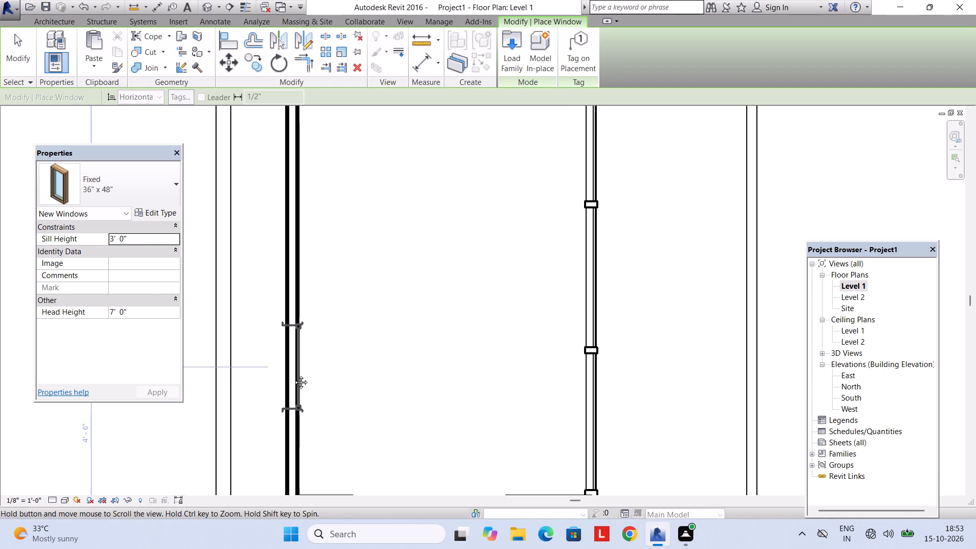
middle_drag(293, 375, 293, 376)
click(293, 376)
middle_drag(311, 245, 325, 373)
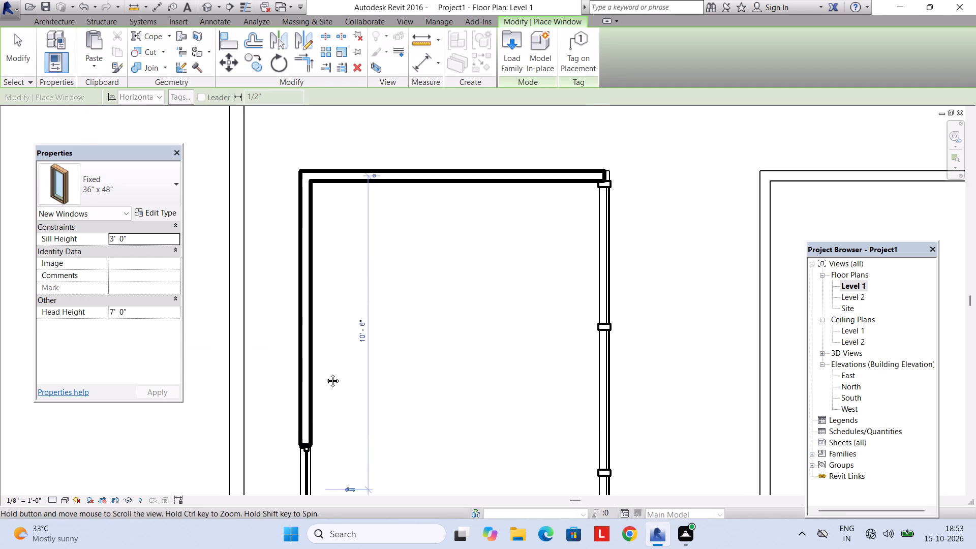
middle_drag(325, 373, 325, 378)
click(303, 323)
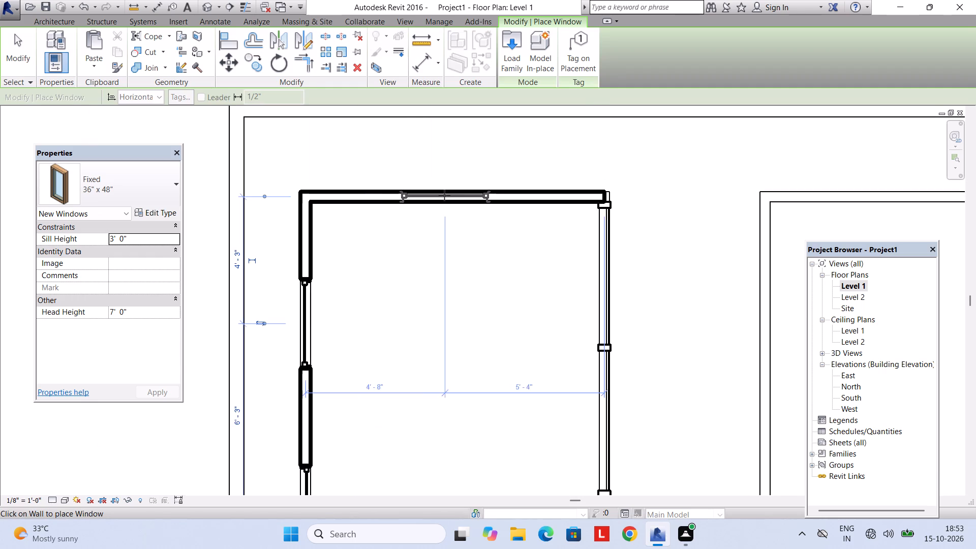
Place a Fixed 36" x 48" window in the house's north wall, centred about 4'-8" from the west wall.
click(446, 196)
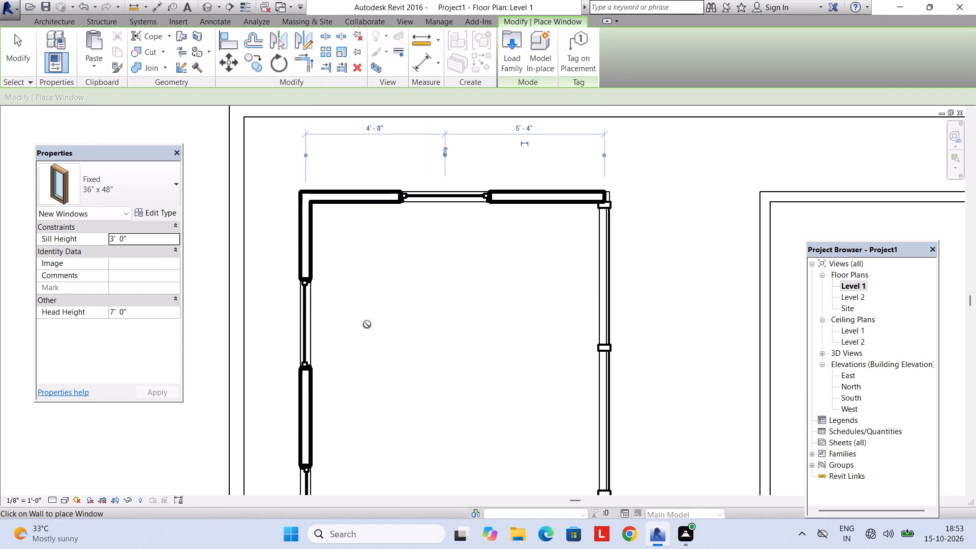
key(Escape)
key(Escape)
Examine the house's new windows, sliding door and Storefront curtain wall from all sides in the 3D view.
click(405, 19)
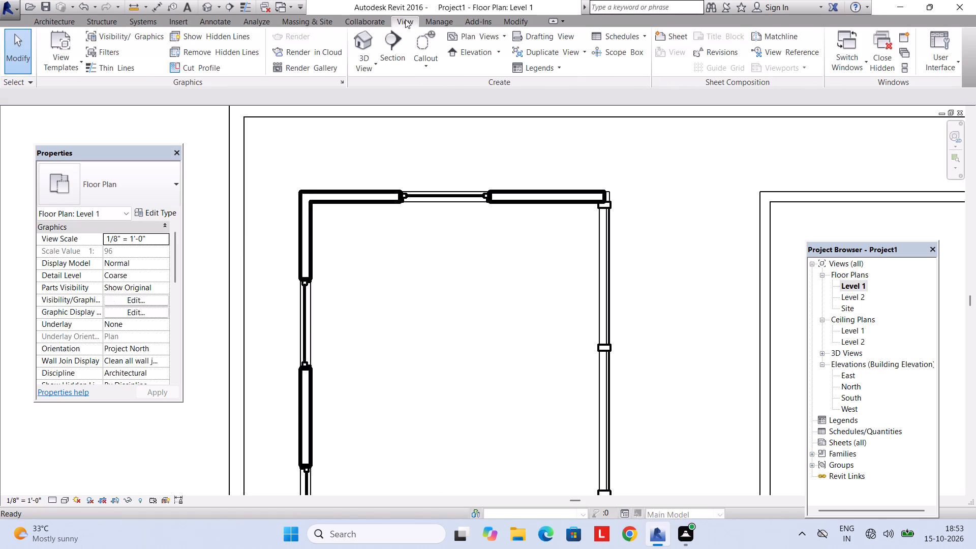
click(365, 41)
scroll(429, 223, down, 2)
shift+middle_drag(439, 265, 259, 278)
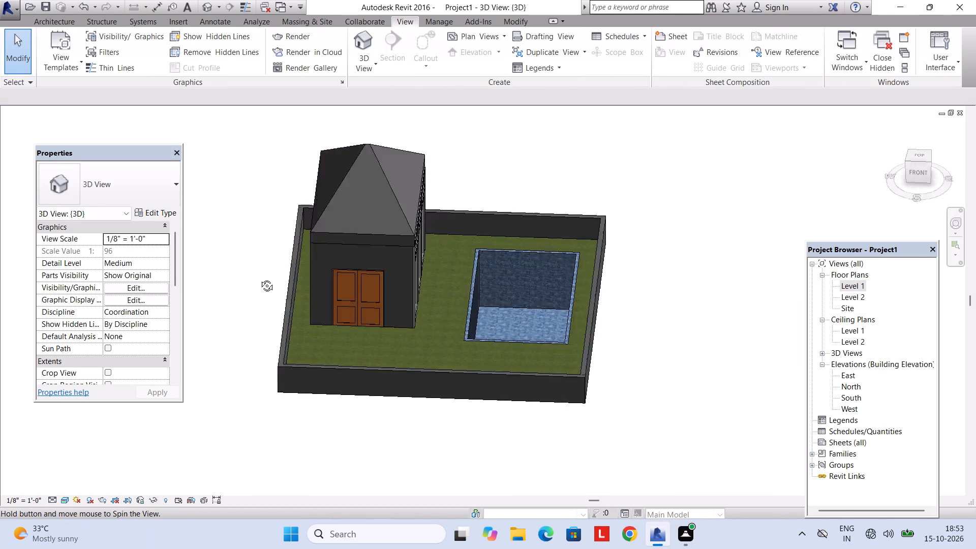
shift+middle_drag(259, 278, 229, 279)
middle_drag(430, 202, 403, 272)
shift+middle_drag(502, 227, 392, 266)
middle_drag(542, 249, 479, 263)
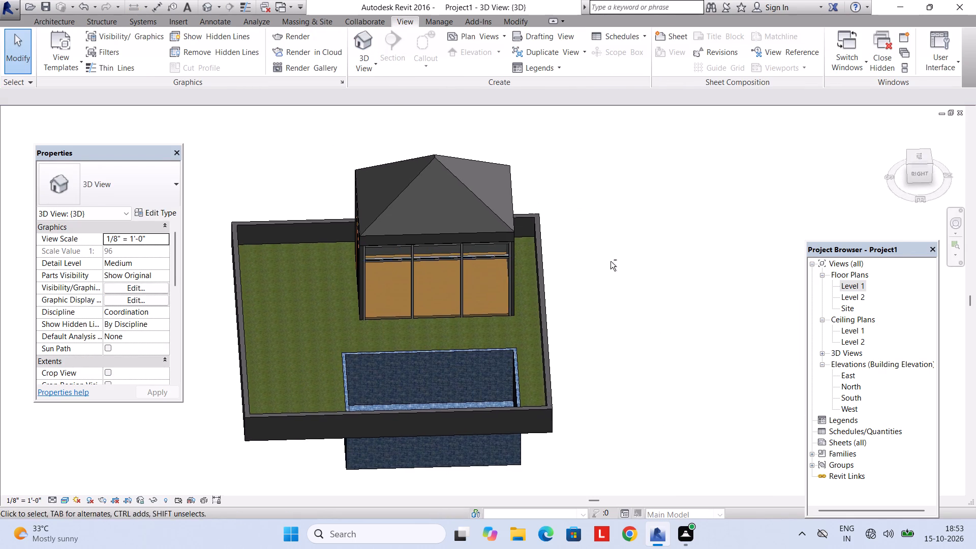
shift+middle_drag(609, 261, 484, 260)
middle_drag(590, 320, 542, 288)
scroll(648, 389, up, 2)
middle_drag(616, 346, 605, 294)
middle_drag(631, 305, 720, 309)
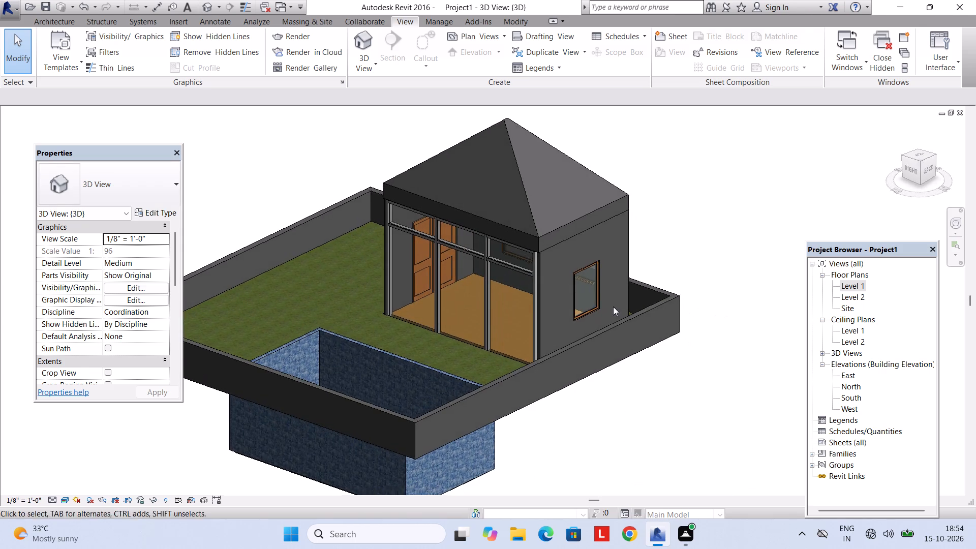
shift+middle_drag(613, 307, 704, 300)
scroll(478, 294, down, 2)
middle_drag(437, 294, 520, 302)
scroll(378, 292, down, 3)
shift+middle_drag(312, 300, 454, 303)
middle_drag(349, 307, 343, 331)
shift+middle_drag(343, 332, 307, 331)
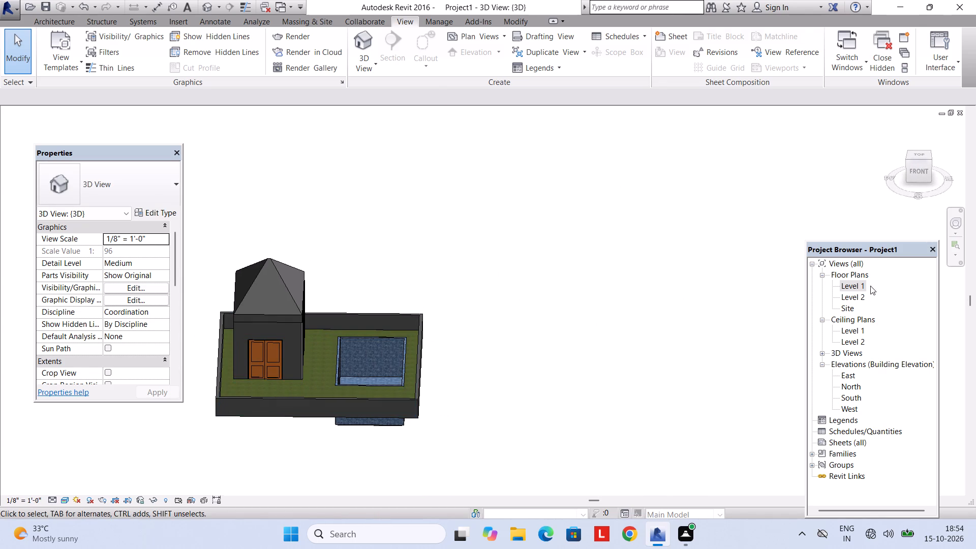
Return to the Level 1 floor plan and review the layout of the house beside the pool.
double_click(862, 285)
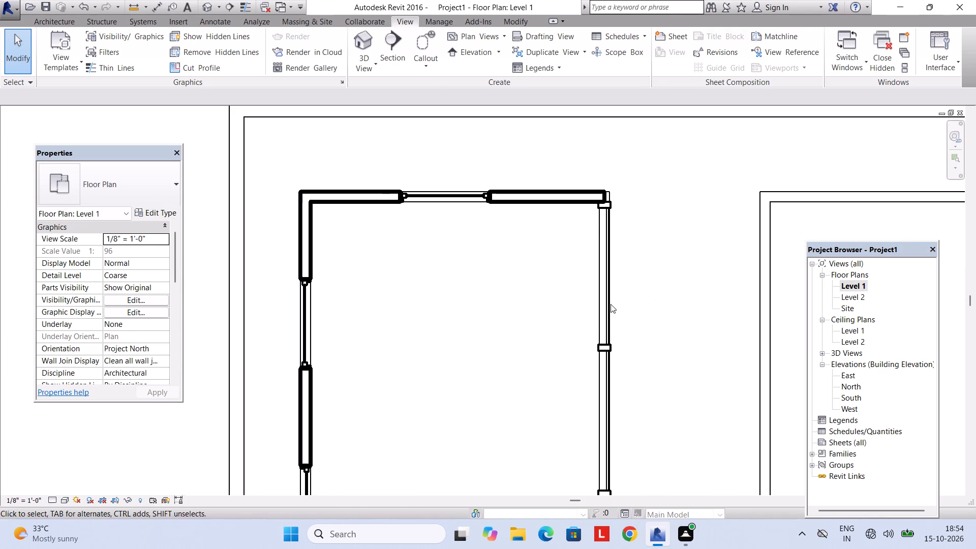
scroll(609, 302, down, 3)
middle_drag(604, 304, 560, 252)
middle_drag(586, 284, 573, 241)
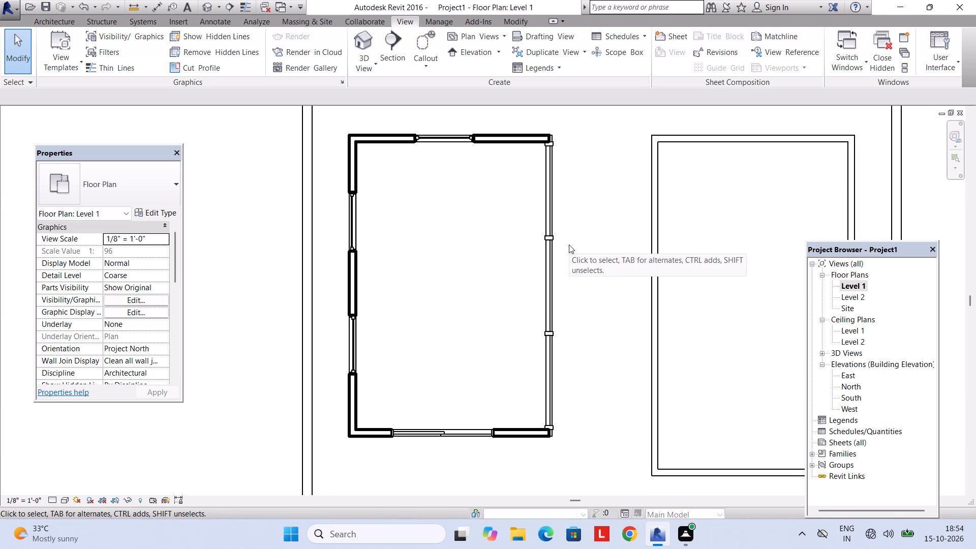
scroll(569, 245, down, 2)
middle_drag(568, 245, 566, 245)
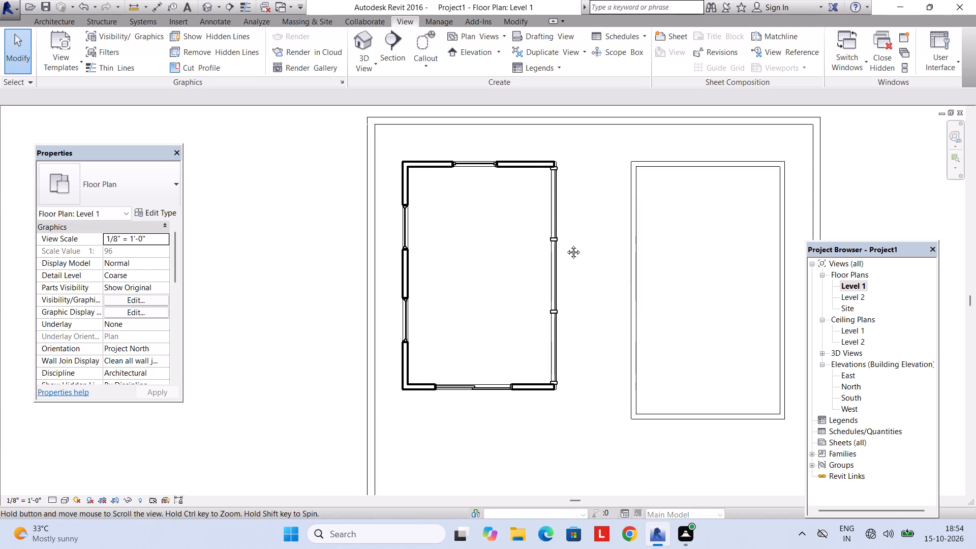
middle_drag(566, 245, 538, 241)
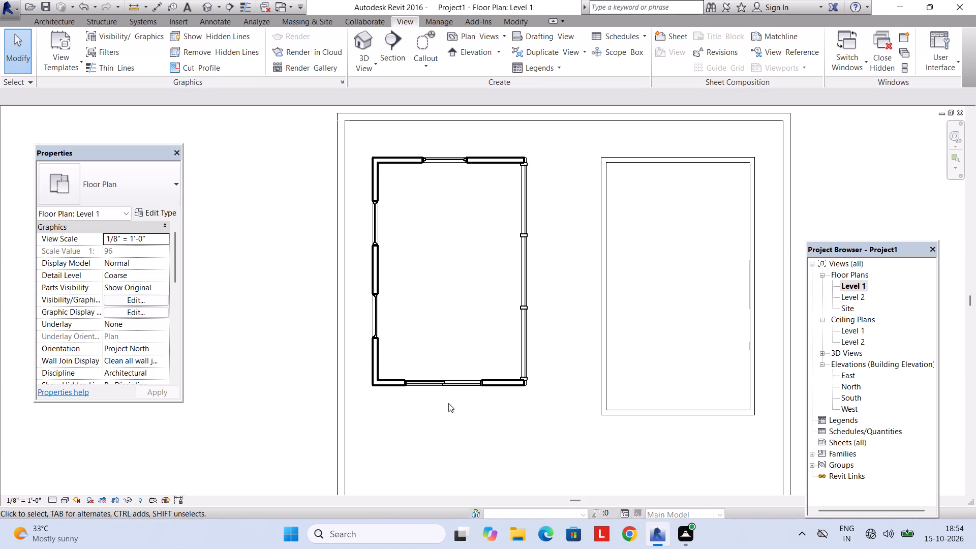
For the structure layer of the house's 4" Basic Wall type, create a new material named INT WALL.
click(390, 388)
text(SA)
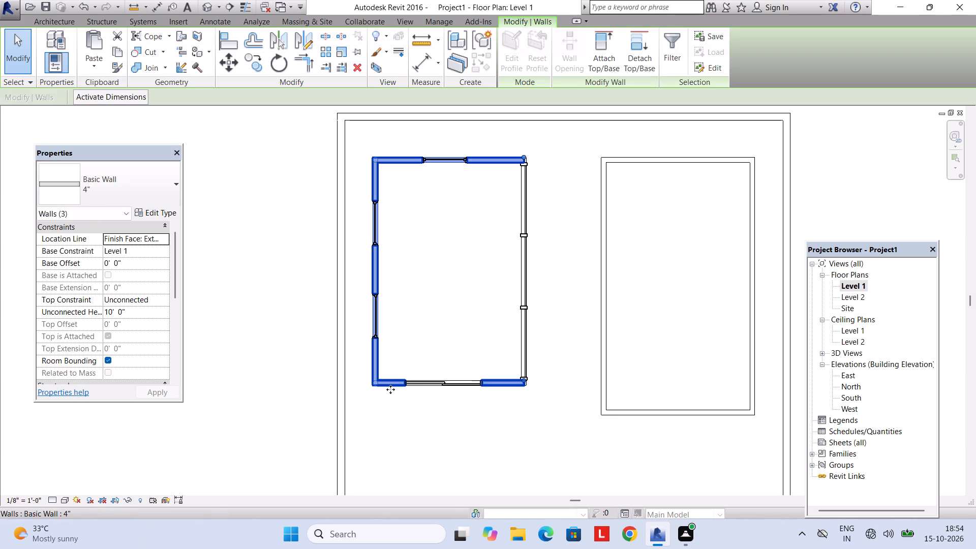
click(158, 215)
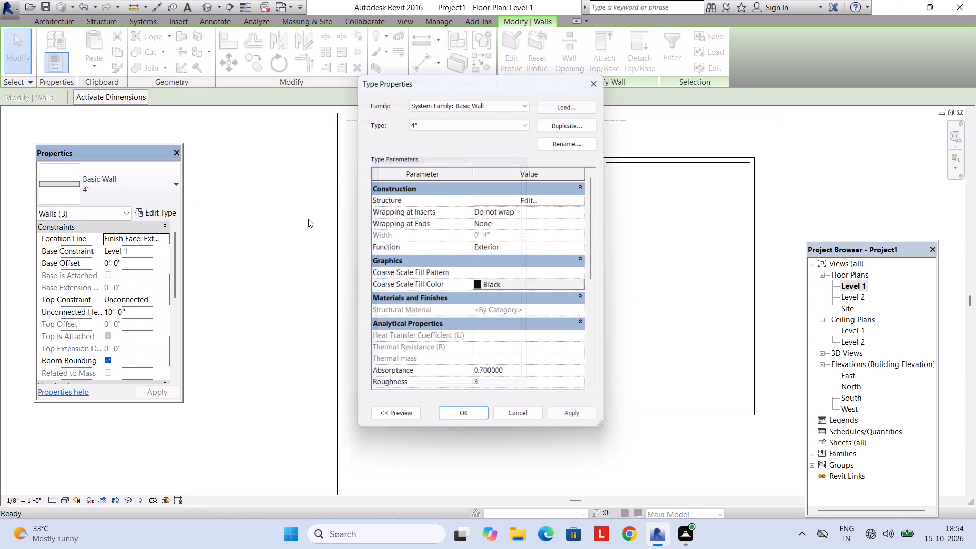
click(580, 116)
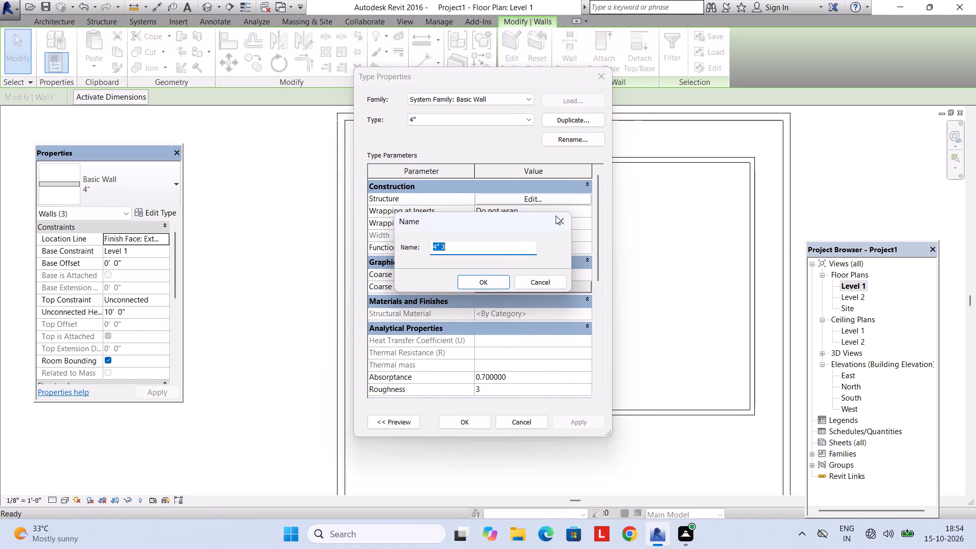
click(555, 217)
click(525, 199)
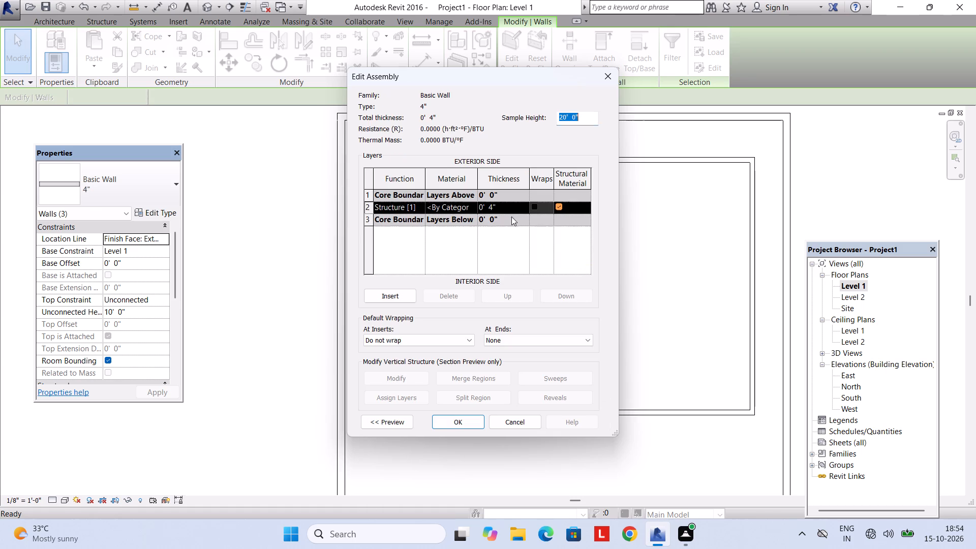
click(473, 204)
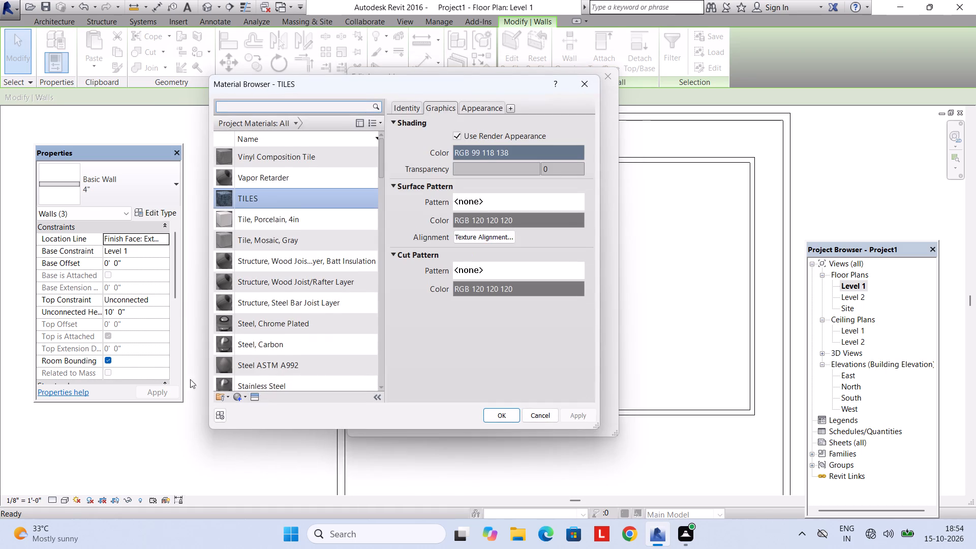
click(246, 394)
click(256, 405)
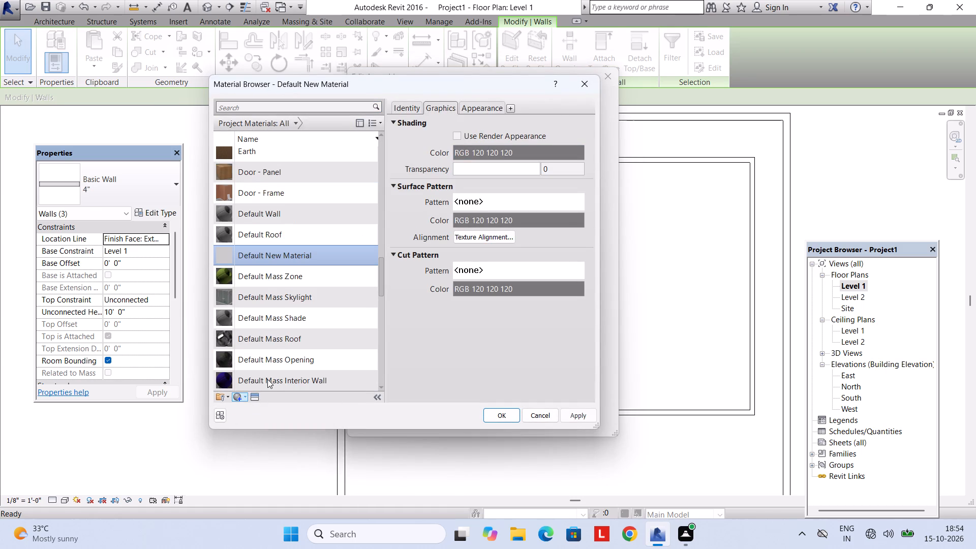
right_click(318, 256)
click(330, 294)
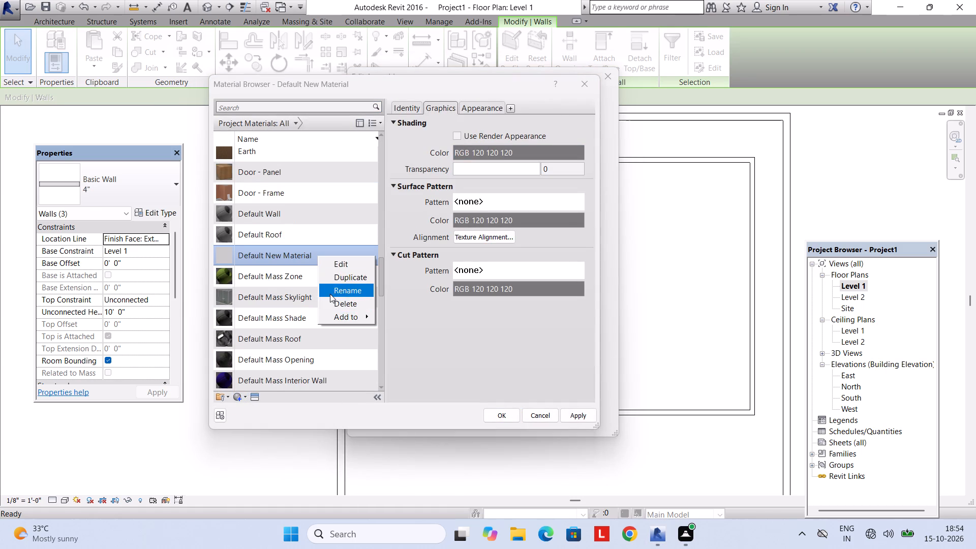
text(INR)
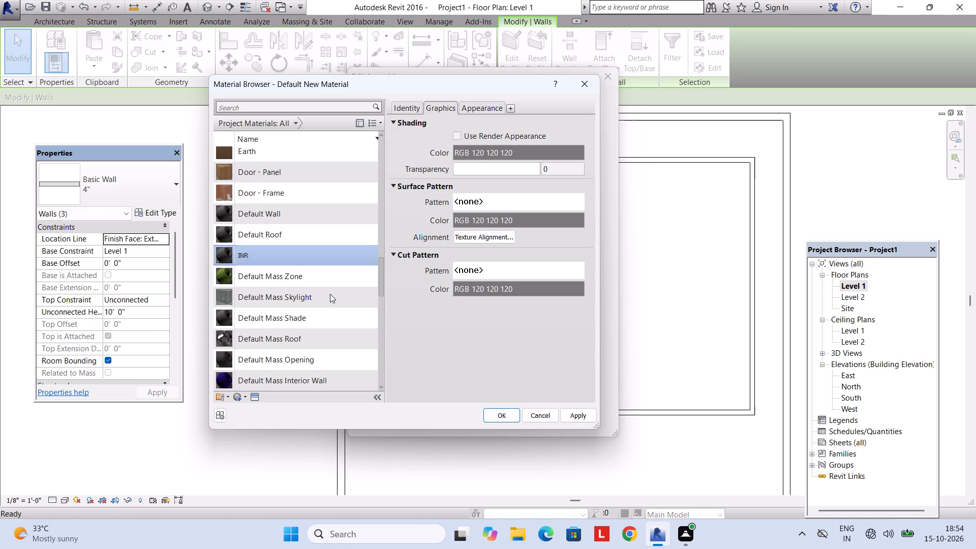
key(BackSpace)
text(T WALL)
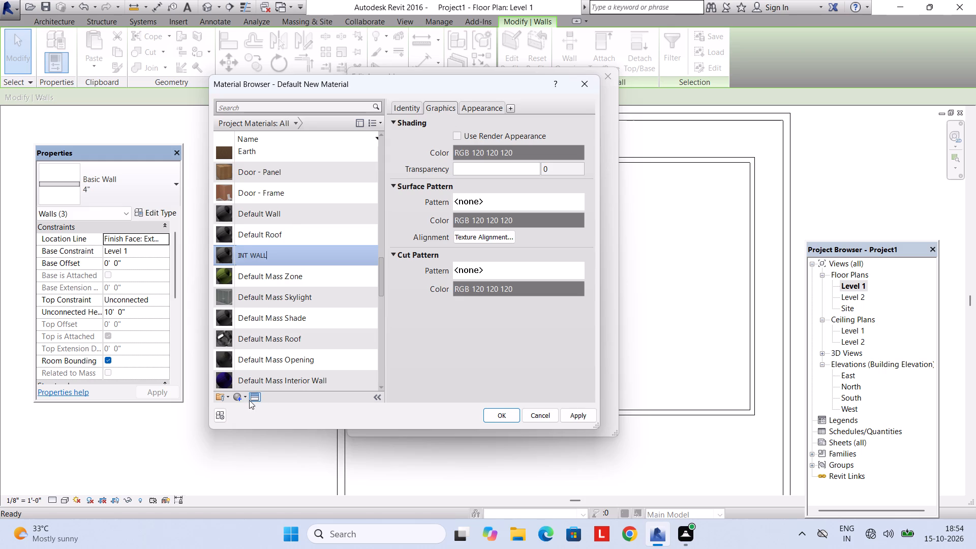
Bring up the Wood category of the Appearance Library to choose an appearance asset for INT WALL.
click(250, 400)
double_click(644, 162)
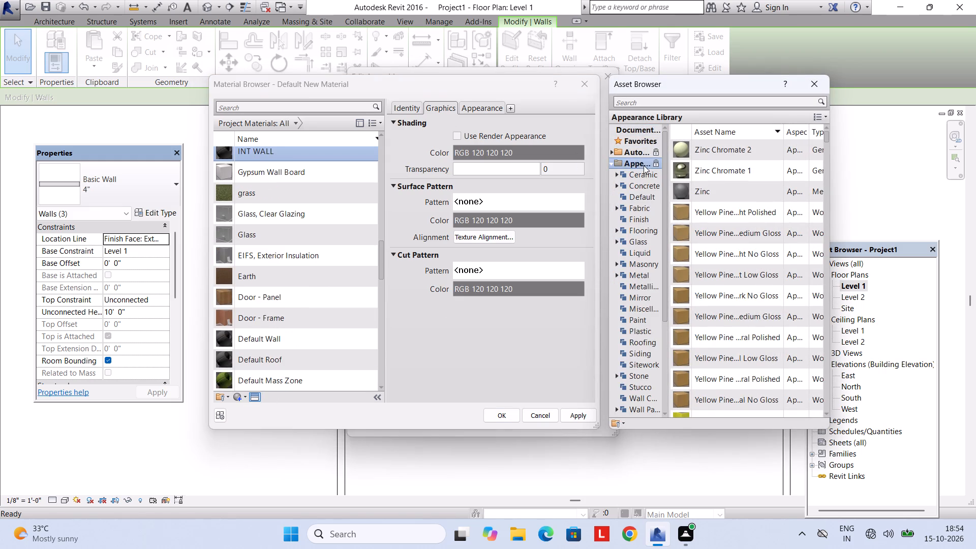
scroll(645, 284, down, 3)
double_click(642, 309)
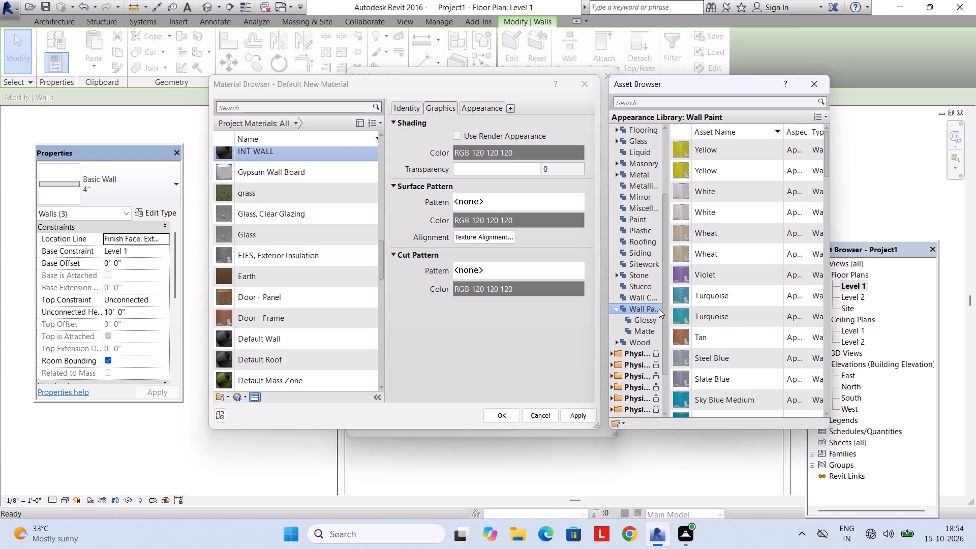
click(648, 341)
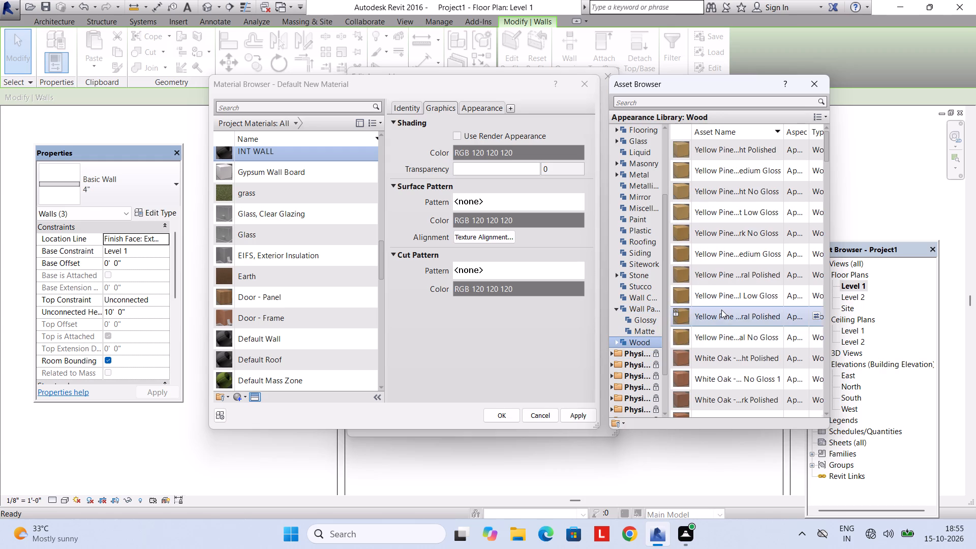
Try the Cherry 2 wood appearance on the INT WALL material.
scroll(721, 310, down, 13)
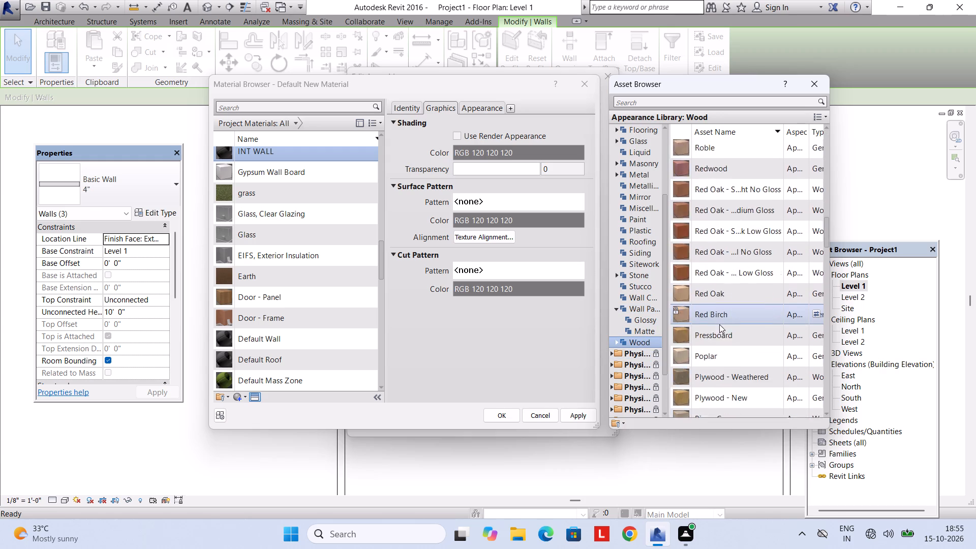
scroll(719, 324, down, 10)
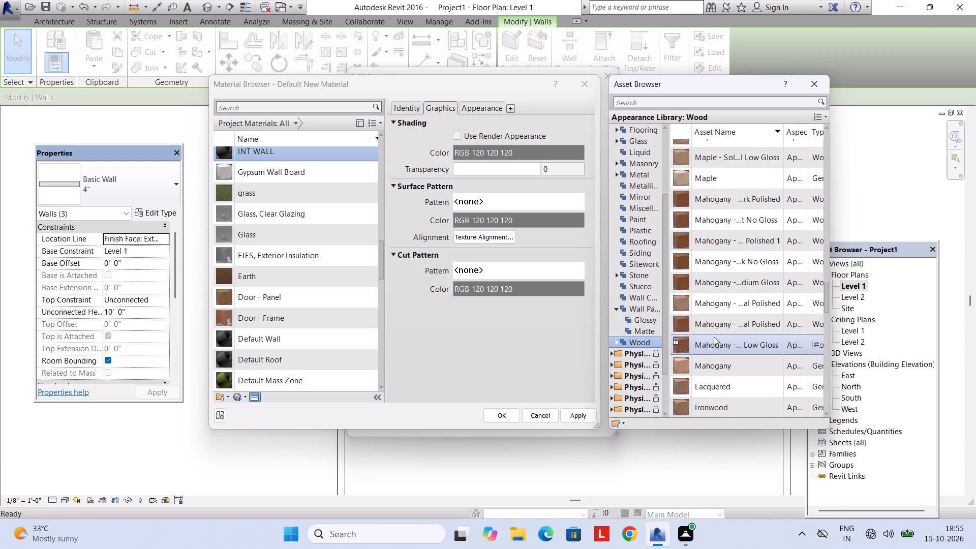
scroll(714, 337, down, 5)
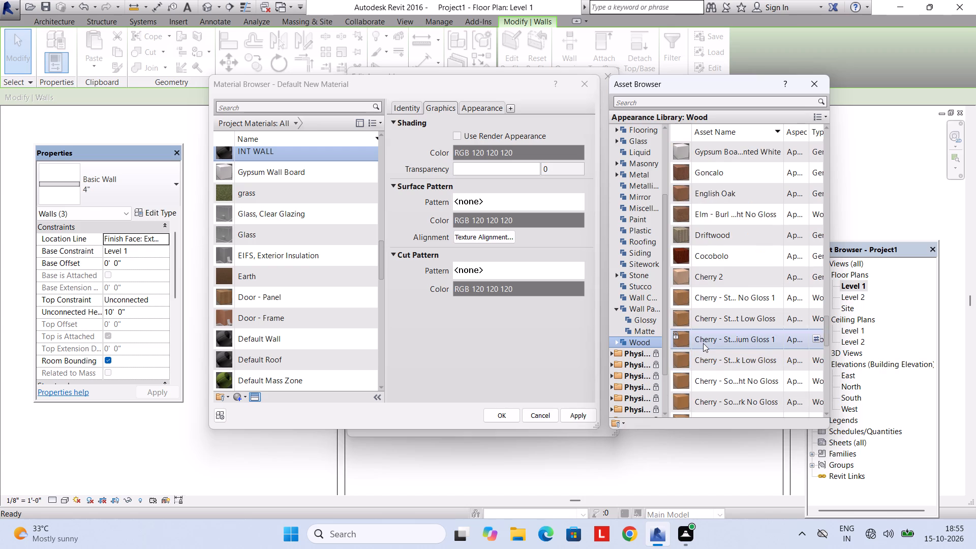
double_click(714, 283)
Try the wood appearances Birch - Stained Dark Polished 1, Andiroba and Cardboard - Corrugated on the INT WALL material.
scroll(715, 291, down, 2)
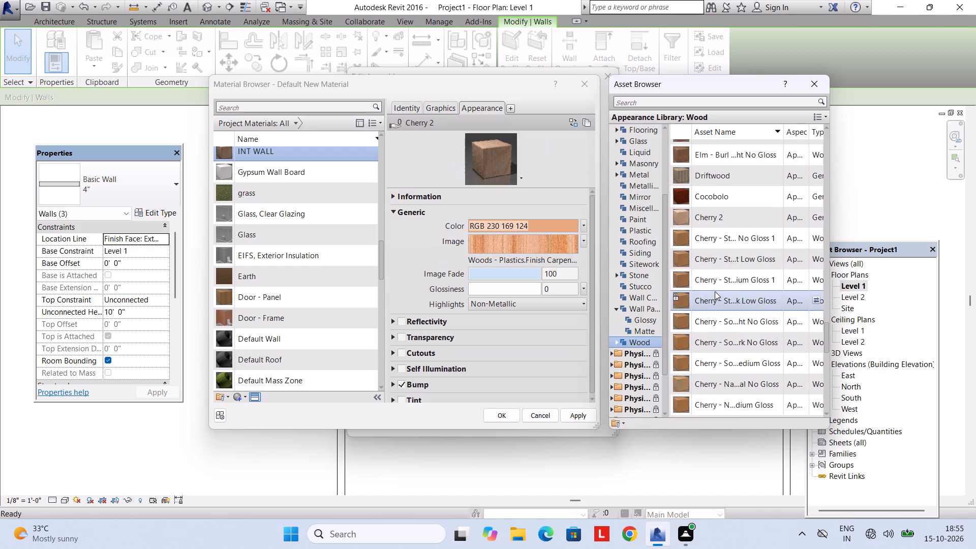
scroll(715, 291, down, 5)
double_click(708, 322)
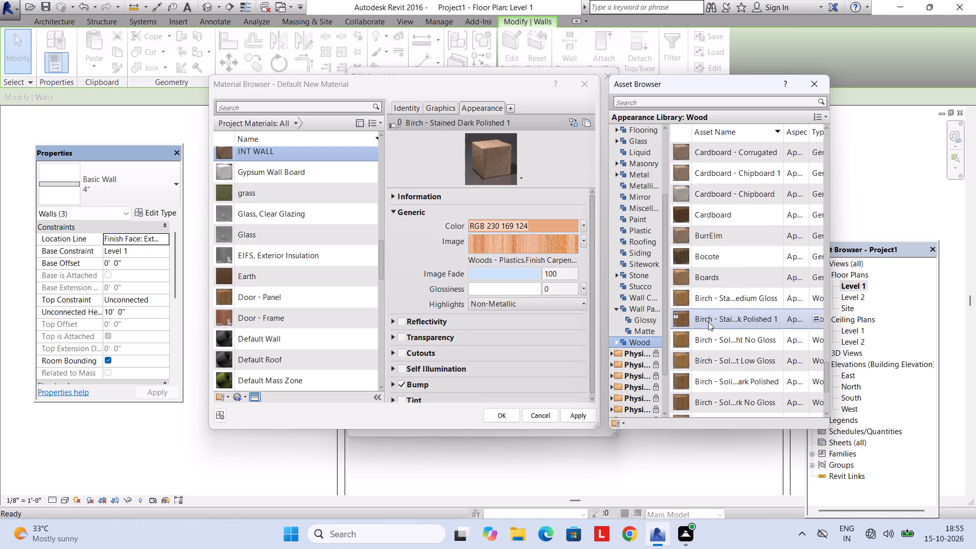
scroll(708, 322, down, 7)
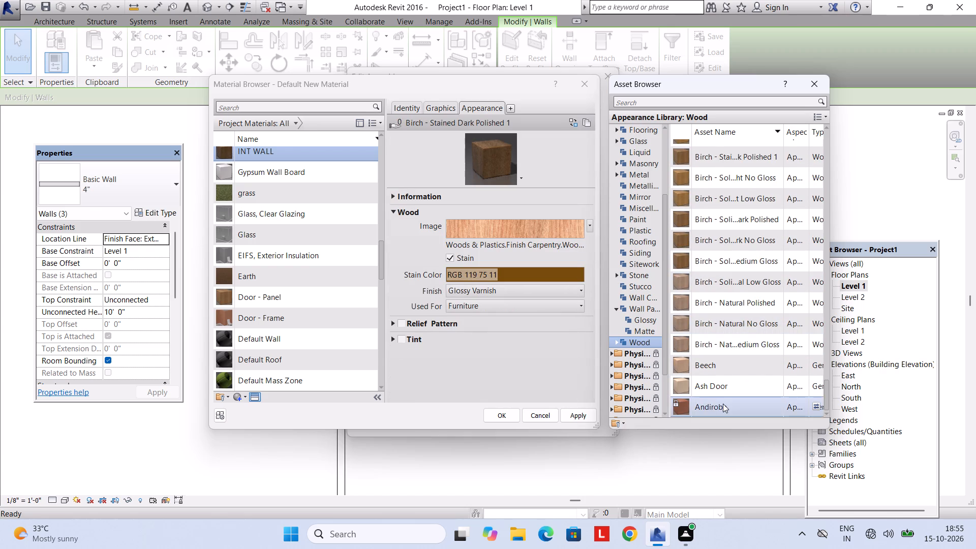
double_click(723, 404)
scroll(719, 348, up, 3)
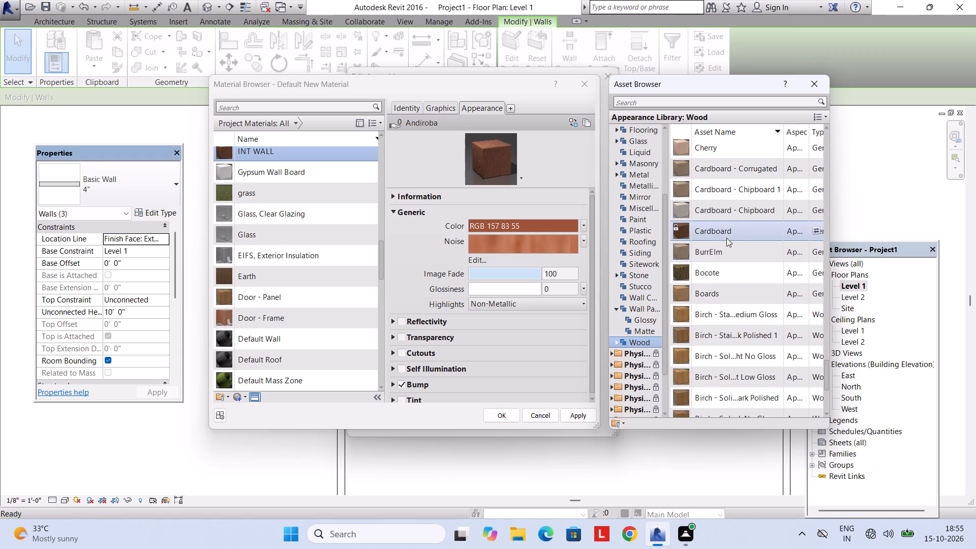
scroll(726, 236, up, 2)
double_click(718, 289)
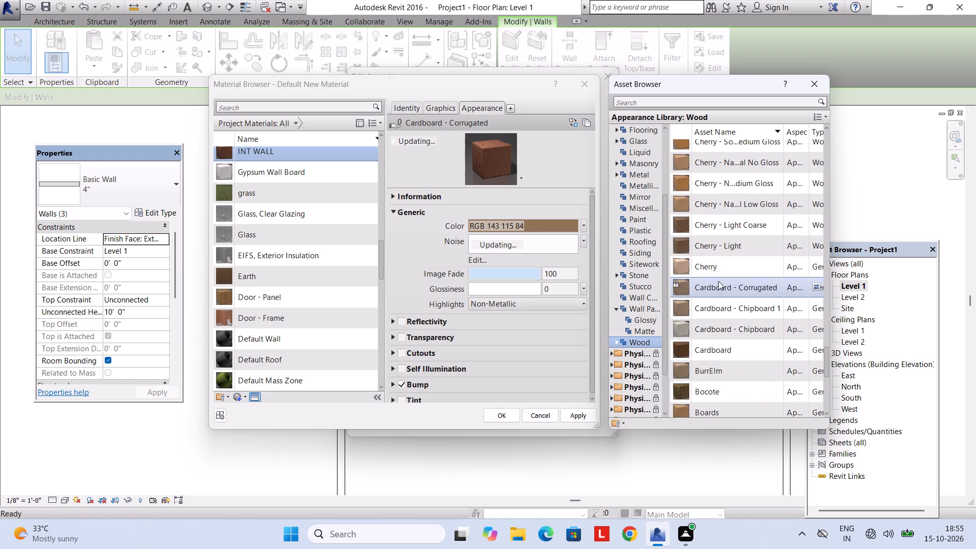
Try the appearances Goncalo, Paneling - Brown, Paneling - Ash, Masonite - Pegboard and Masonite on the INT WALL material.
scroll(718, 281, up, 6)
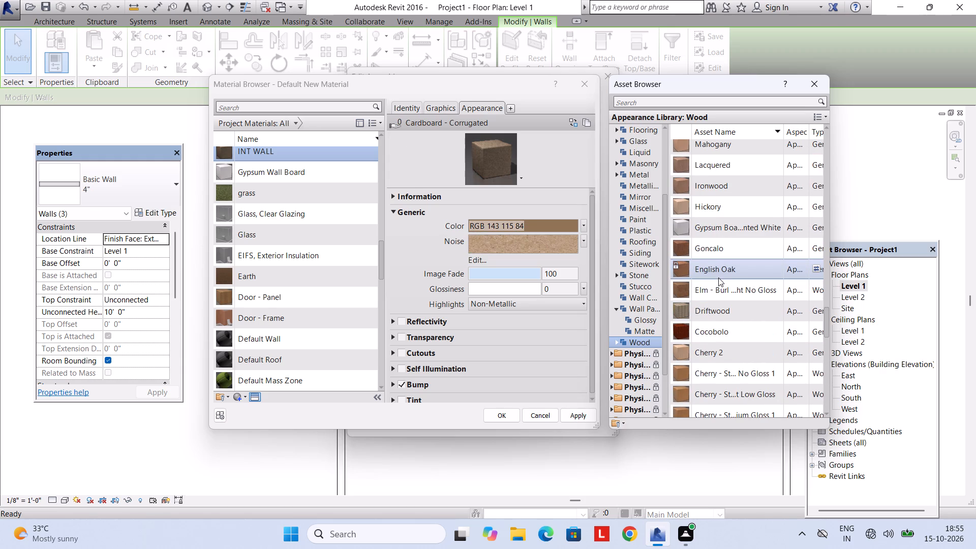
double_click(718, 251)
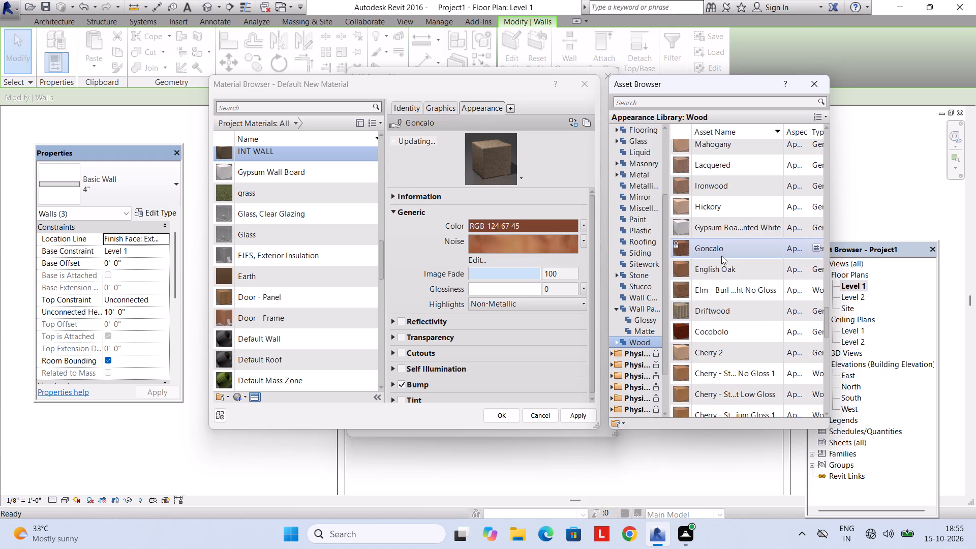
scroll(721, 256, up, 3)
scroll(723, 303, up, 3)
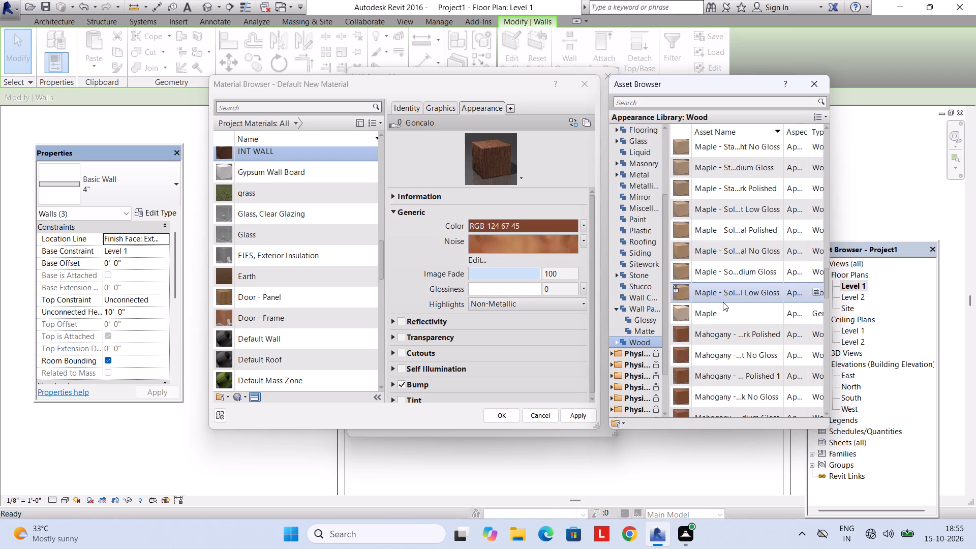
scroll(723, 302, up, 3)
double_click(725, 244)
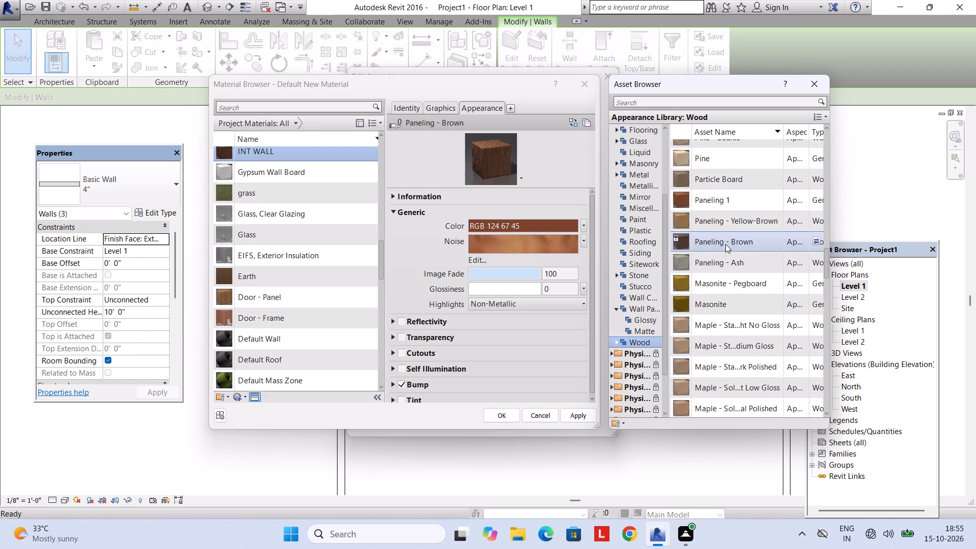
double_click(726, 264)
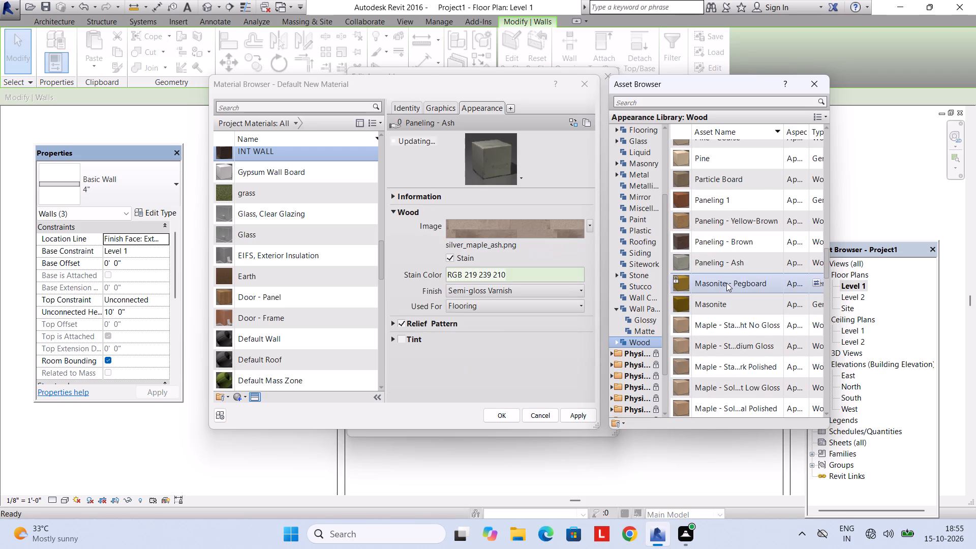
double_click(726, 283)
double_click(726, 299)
Apply the Plywood - Weathered wood appearance to the INT WALL material.
scroll(728, 276, up, 2)
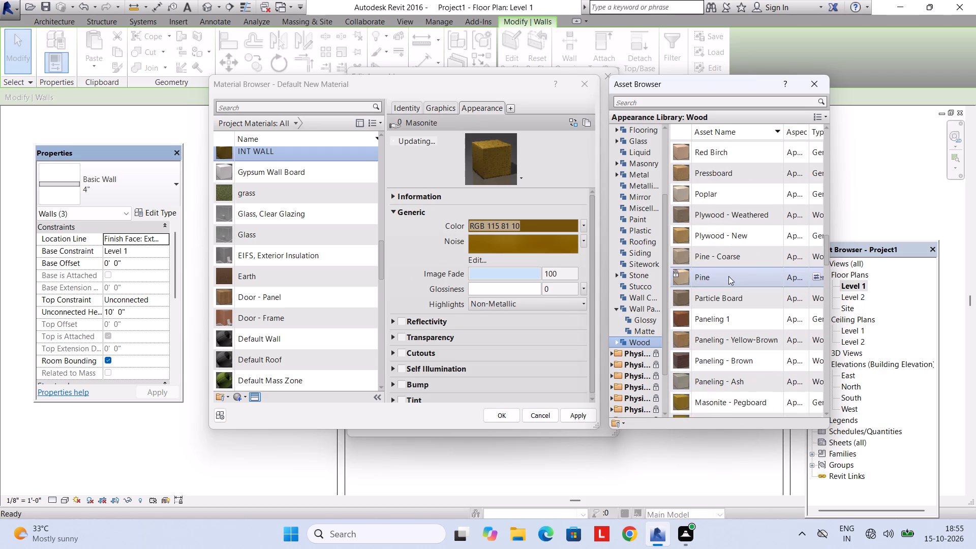
scroll(728, 276, up, 1)
double_click(728, 273)
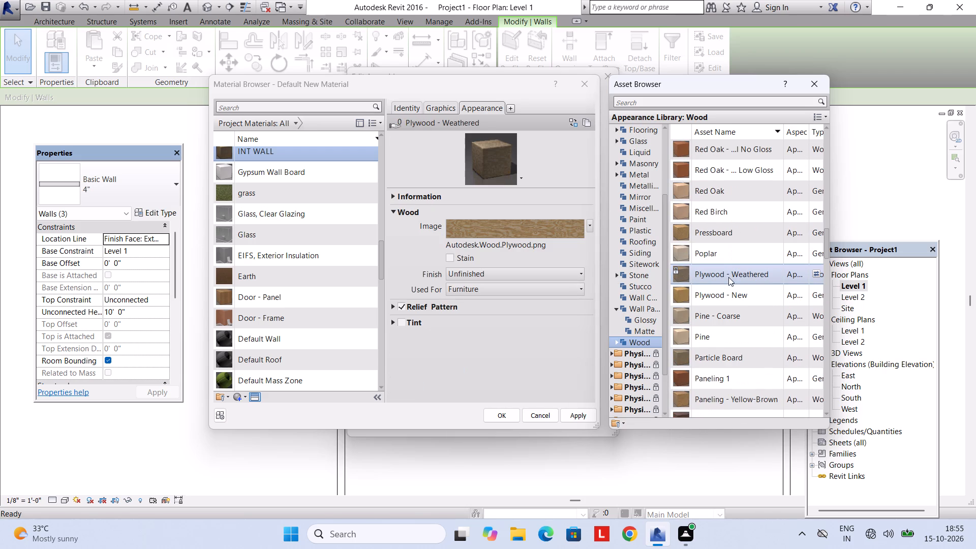
Look through the remaining Wood appearances and the Favorites for an alternative finish for INT WALL.
scroll(733, 284, up, 2)
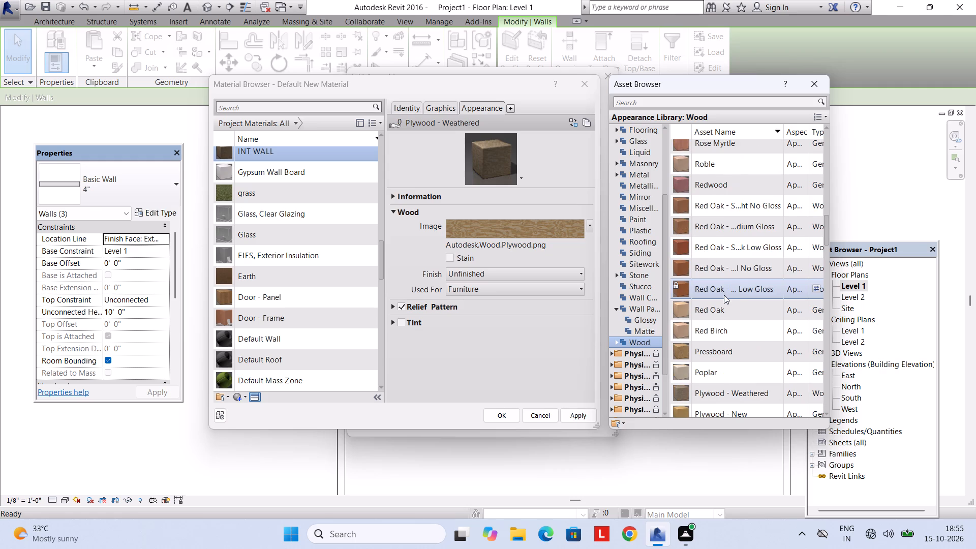
scroll(732, 301, up, 6)
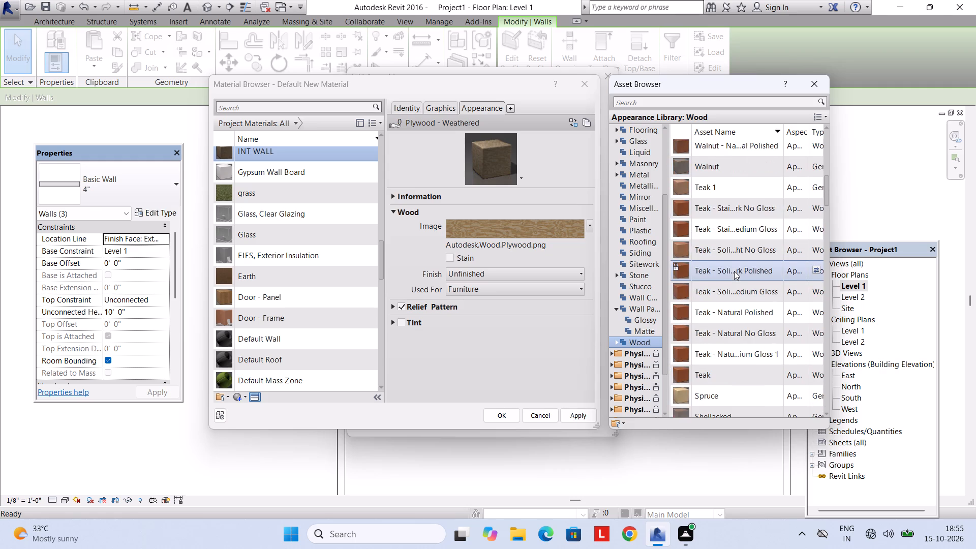
scroll(734, 270, up, 10)
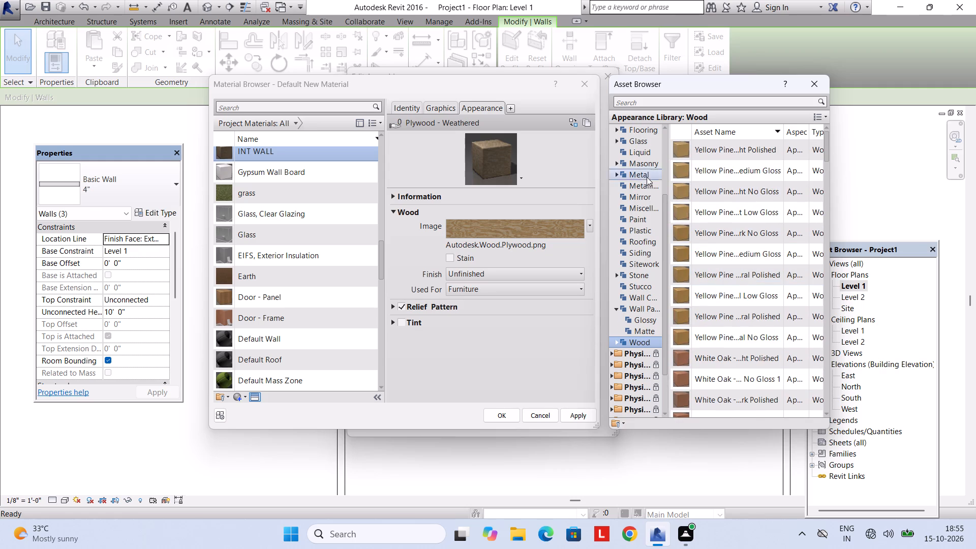
scroll(646, 190, up, 6)
double_click(641, 143)
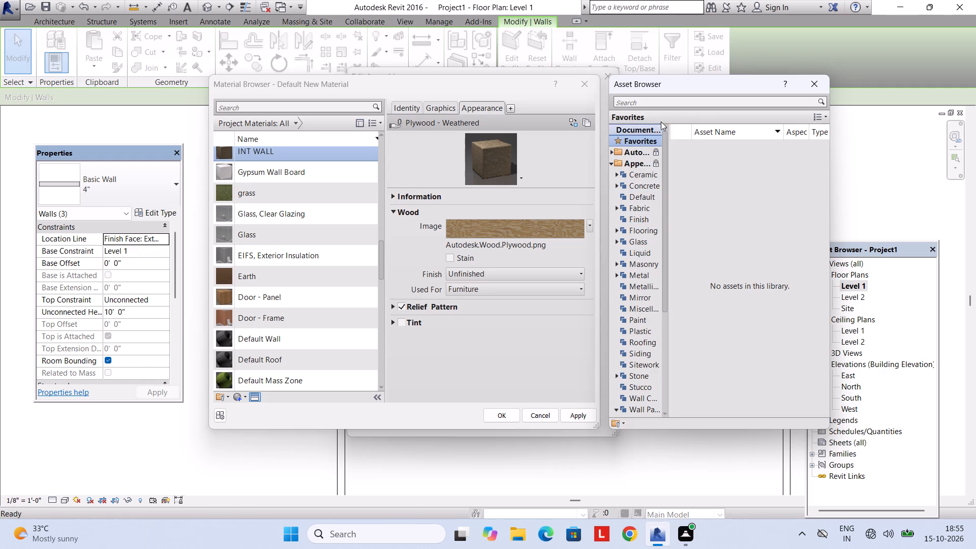
Search the asset library for WOOD and for TEXT, and look through the matching assets.
click(667, 105)
text(WOOD)
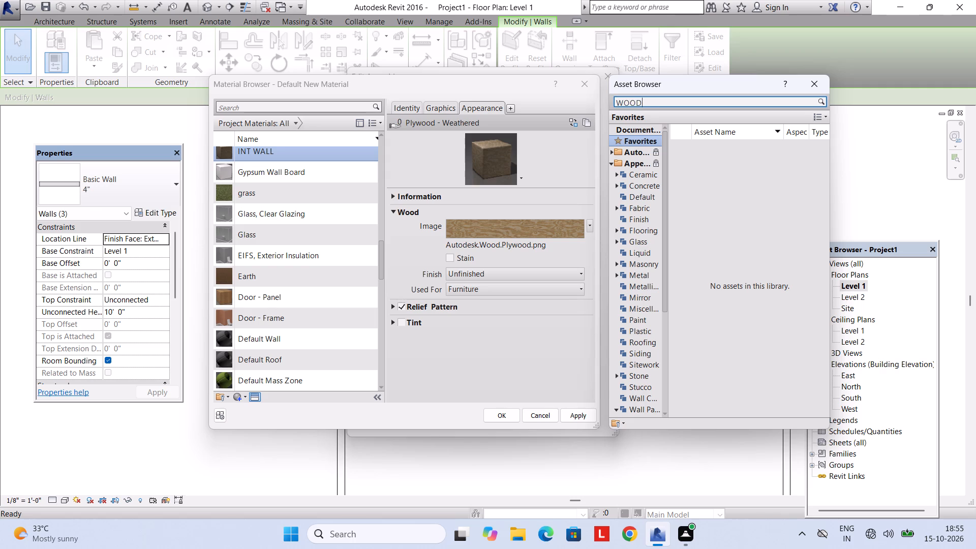
key(Return)
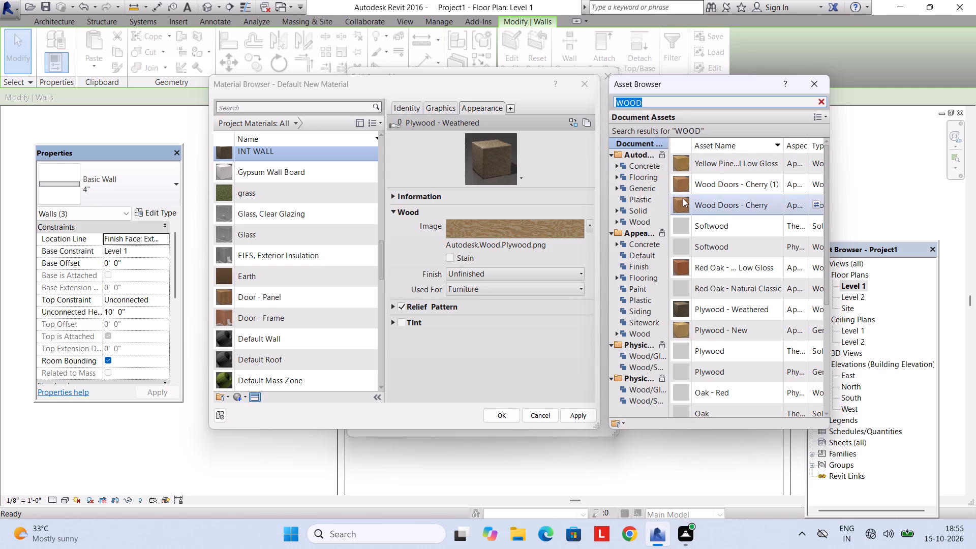
scroll(713, 267, down, 6)
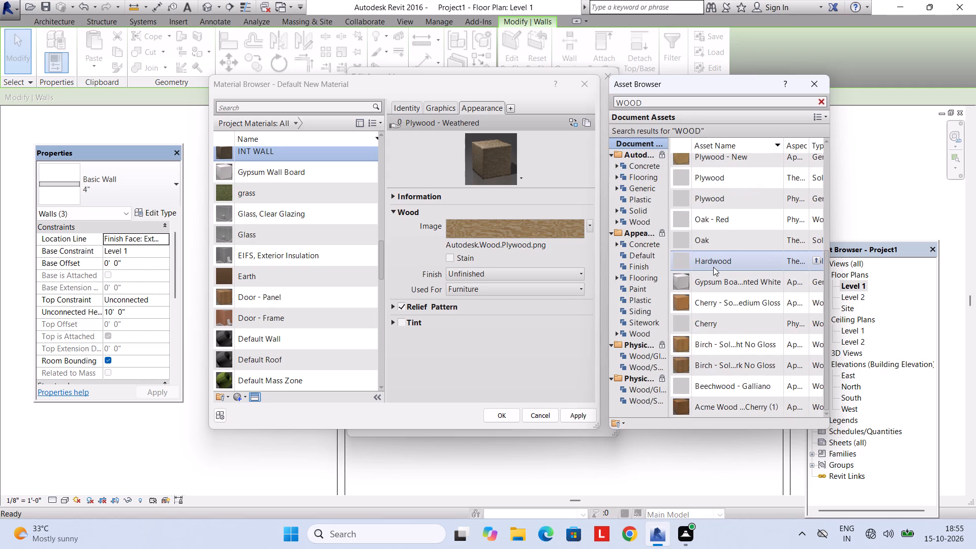
click(691, 106)
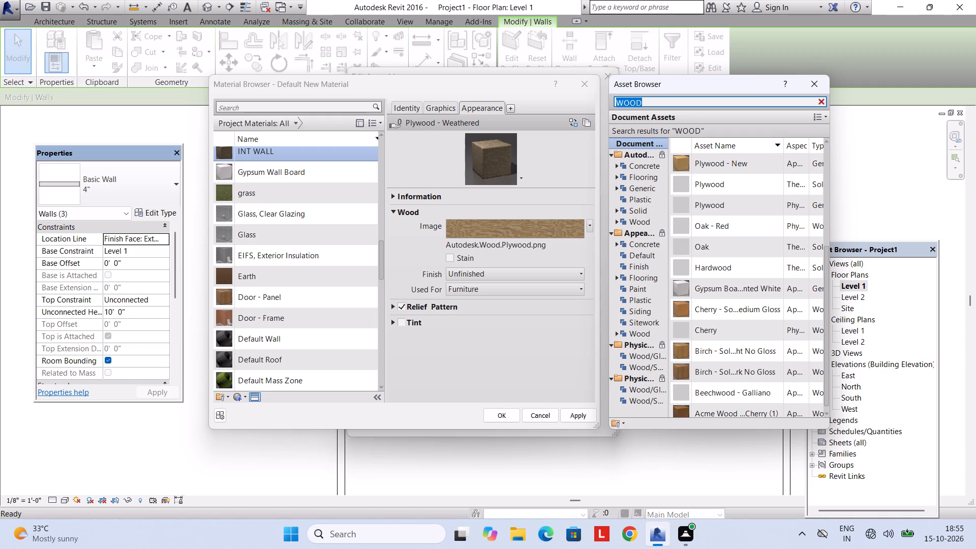
text(TEXT)
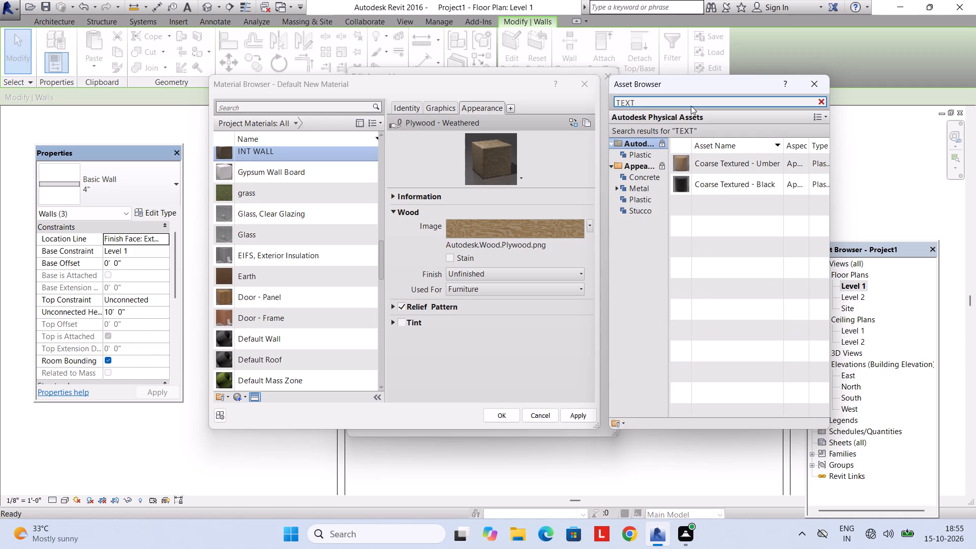
key(BackSpace)
key(BackSpace)
key(BackSpace)
key(BackSpace)
key(Escape)
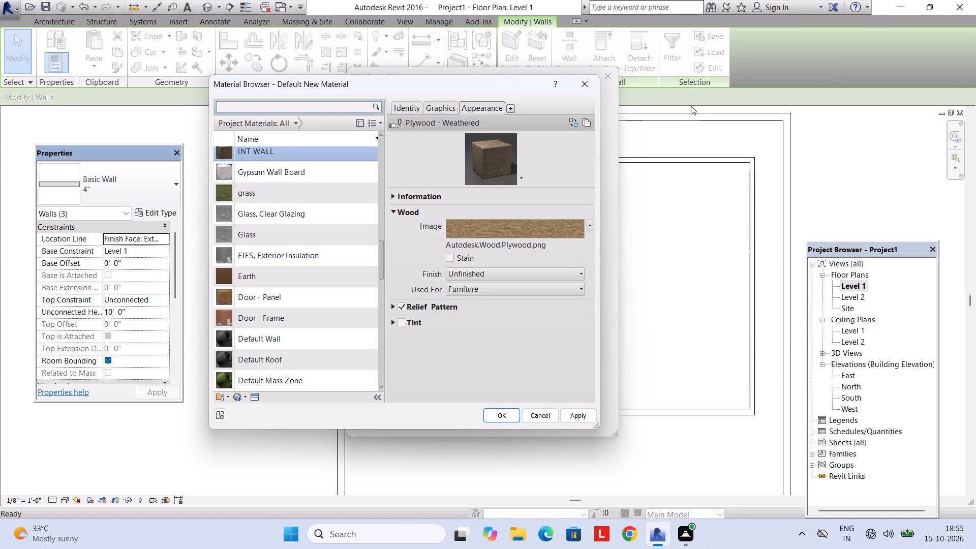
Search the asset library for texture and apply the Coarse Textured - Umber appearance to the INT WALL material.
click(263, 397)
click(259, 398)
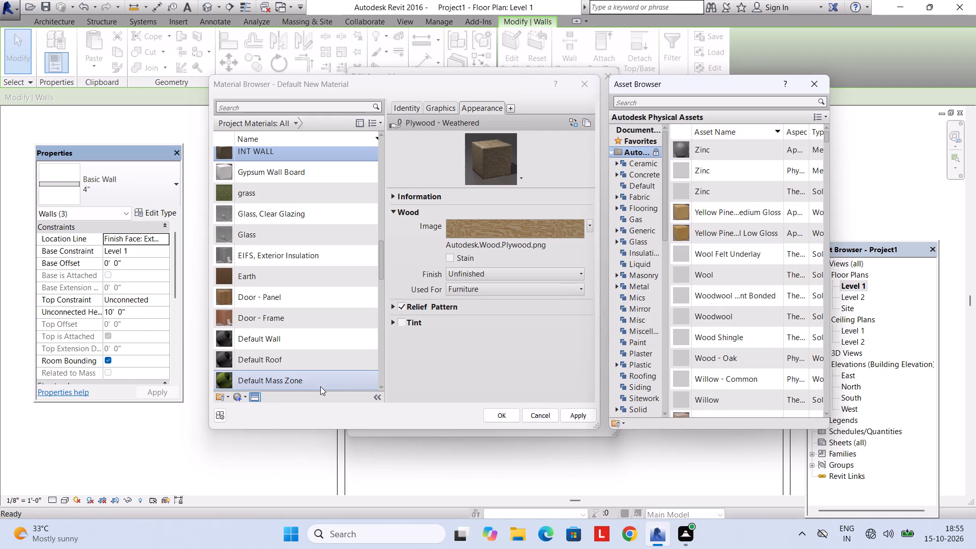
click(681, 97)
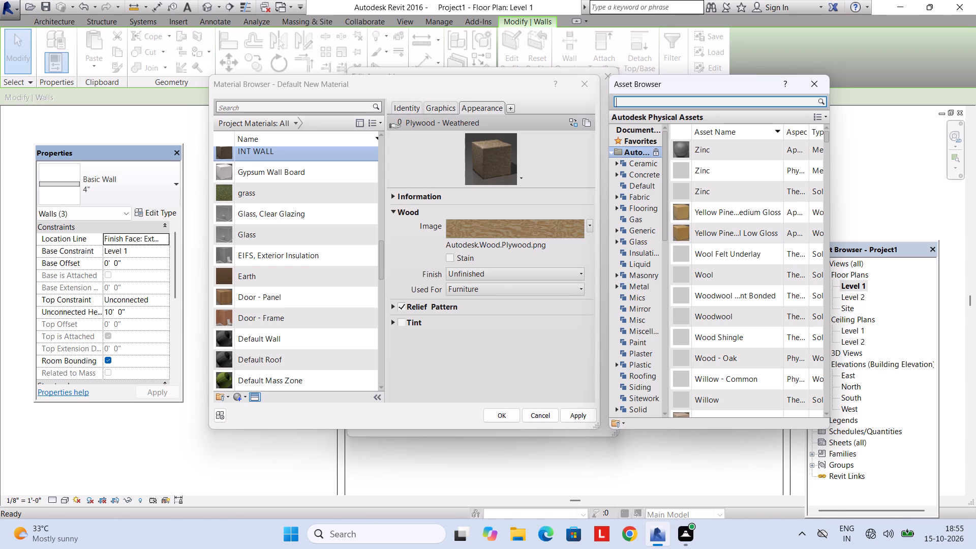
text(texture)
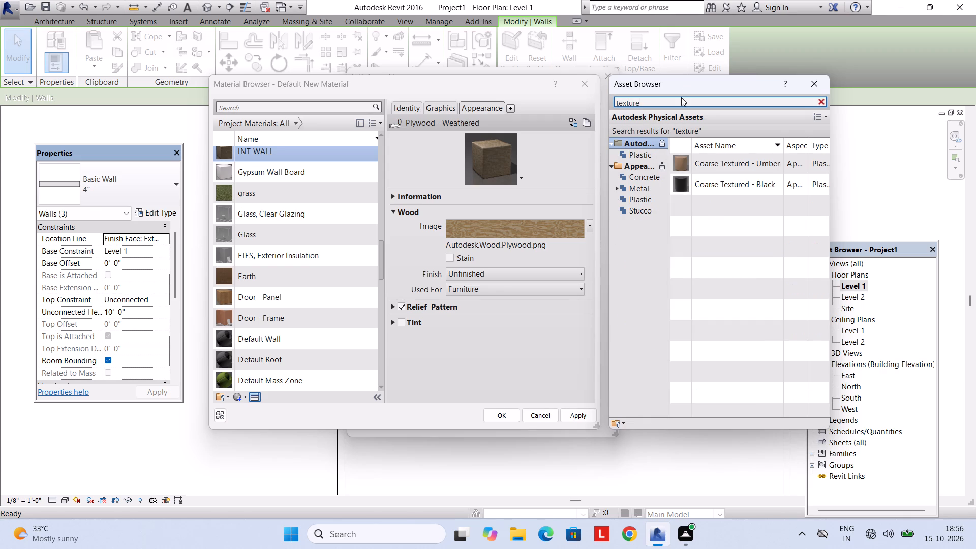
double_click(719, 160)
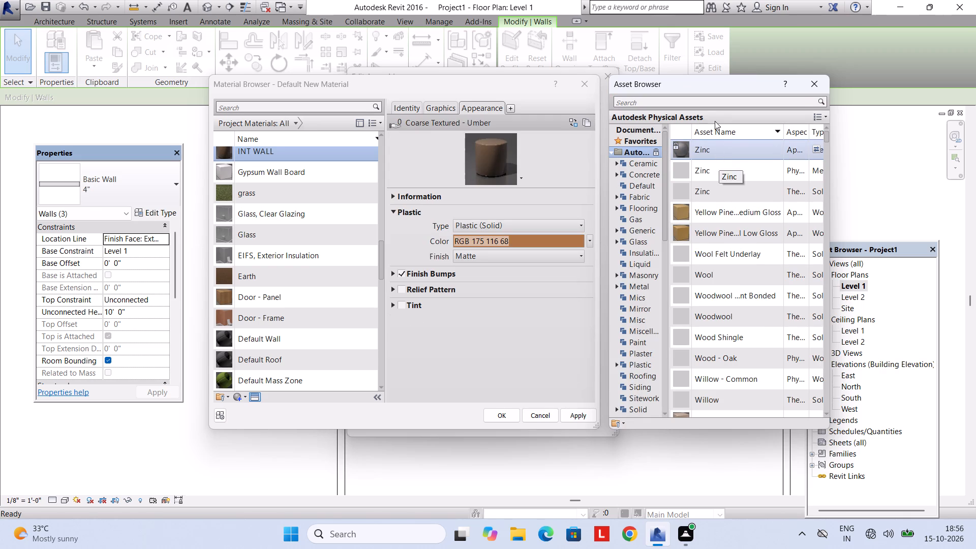
Search the asset library for textured wood, and clear the search.
click(672, 93)
click(672, 98)
text(textured wqoo)
key(BackSpace)
key(BackSpace)
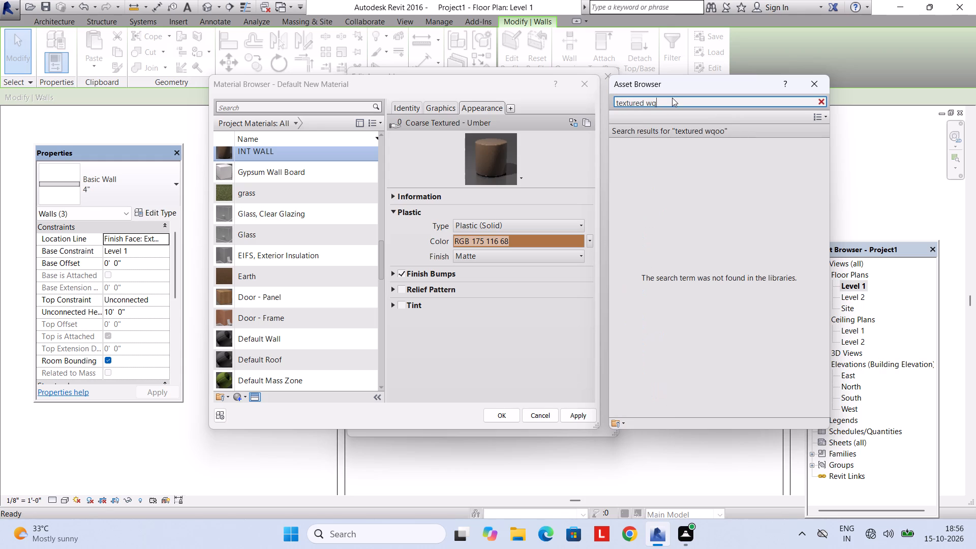
key(BackSpace)
text(ood)
key(BackSpace)
key(BackSpace)
key(BackSpace)
key(BackSpace)
key(BackSpace)
key(BackSpace)
key(BackSpace)
key(BackSpace)
key(BackSpace)
key(BackSpace)
key(BackSpace)
key(BackSpace)
key(BackSpace)
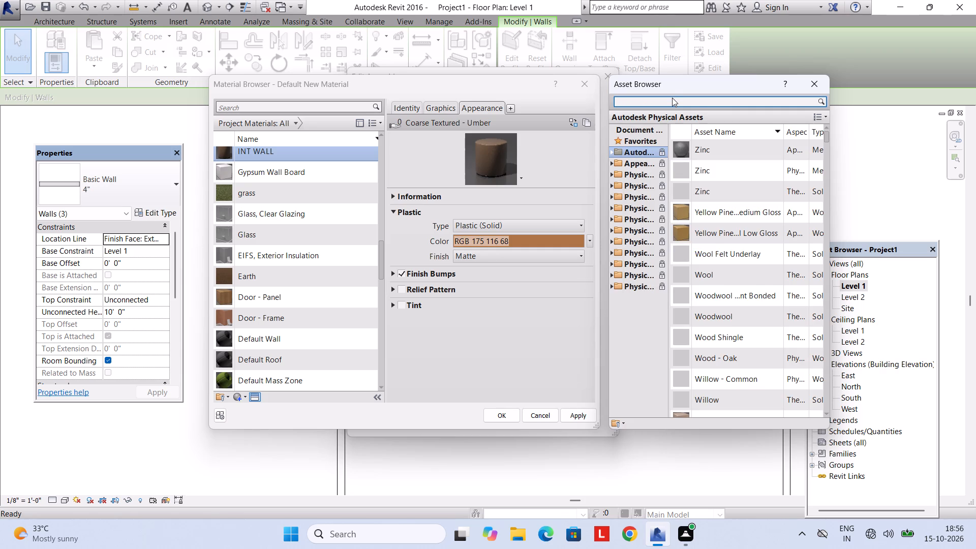
Search the assets for wood and apply the Shadowbox-Trellis appearance from the Sitework category to INT WALL.
text(wood)
key(Return)
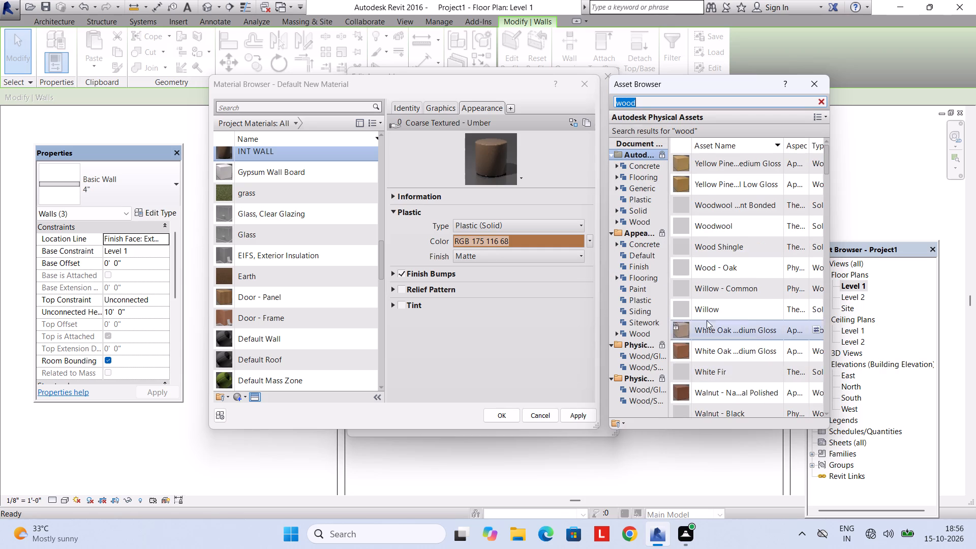
scroll(716, 285, down, 6)
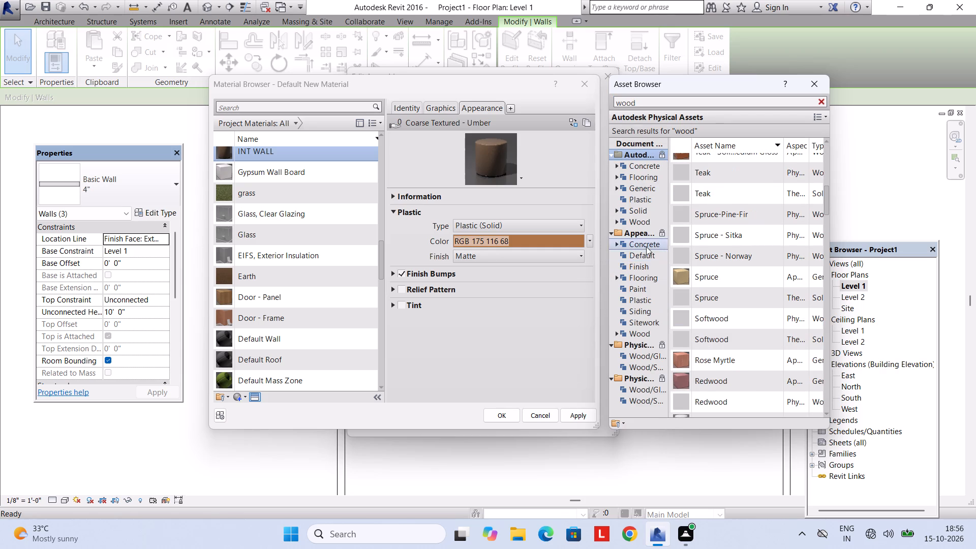
click(644, 353)
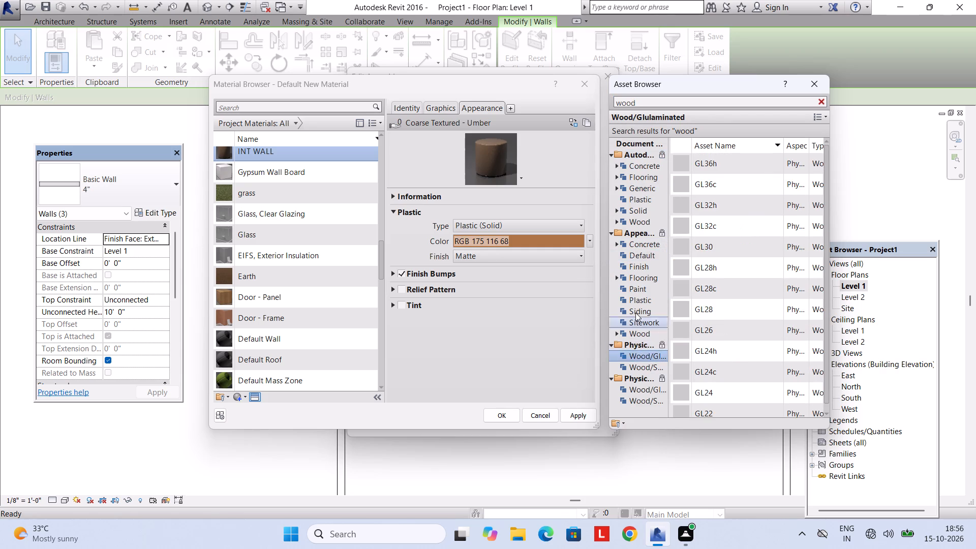
click(643, 334)
click(643, 322)
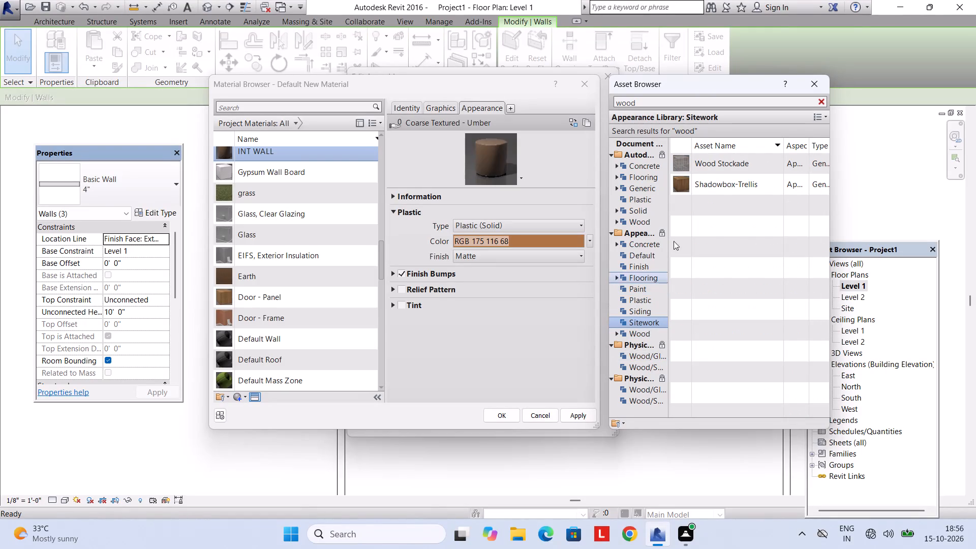
double_click(714, 188)
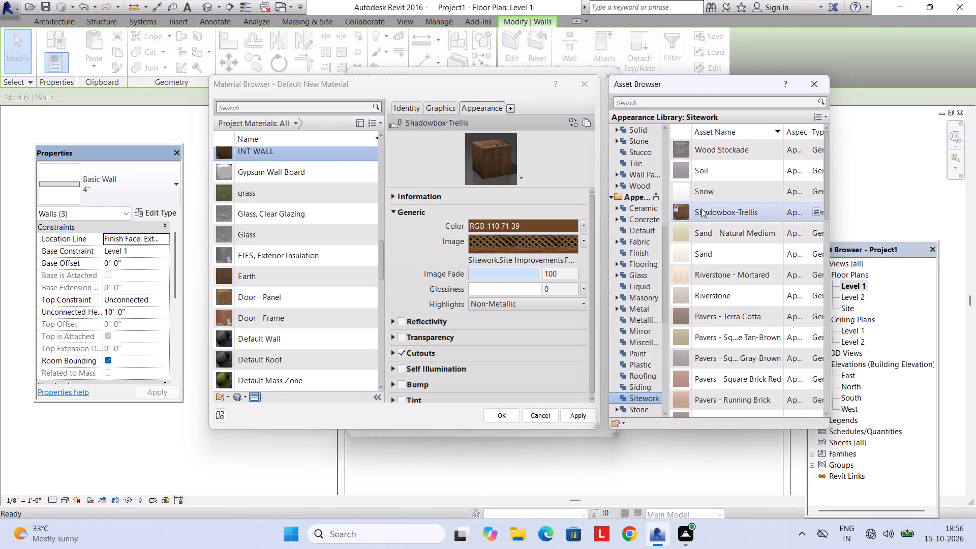
scroll(536, 217, up, 5)
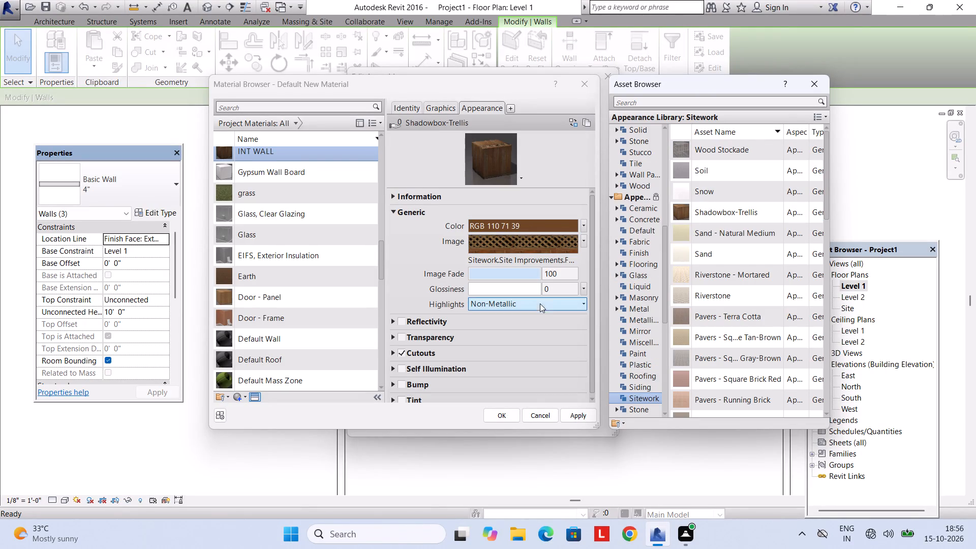
Make INT WALL's shading use the render appearance, accept the material and 4" wall assembly, and deselect the walls.
click(433, 104)
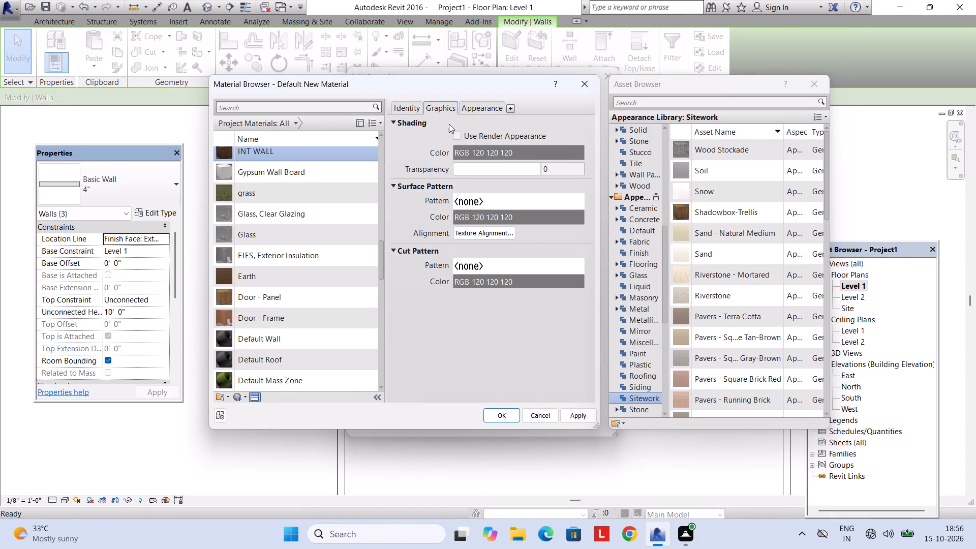
click(460, 134)
click(499, 412)
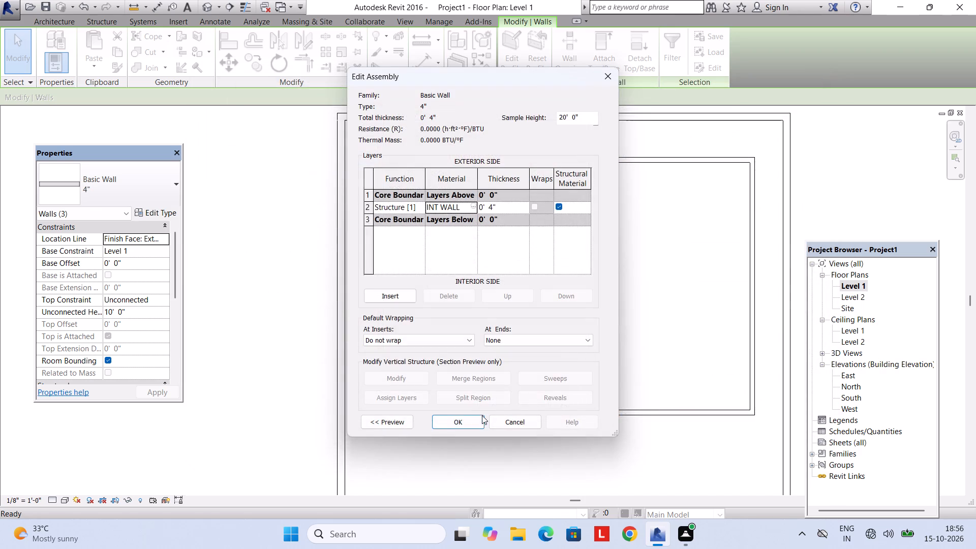
click(473, 421)
click(464, 421)
key(Escape)
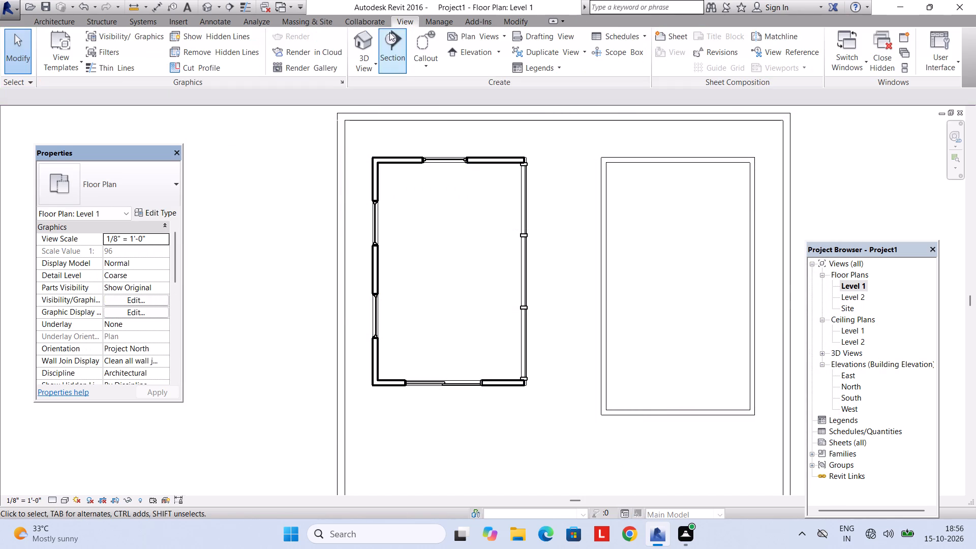
Open the 3D view and examine the new trellis finish on the house walls from several sides.
click(398, 22)
click(369, 44)
middle_drag(413, 203, 372, 211)
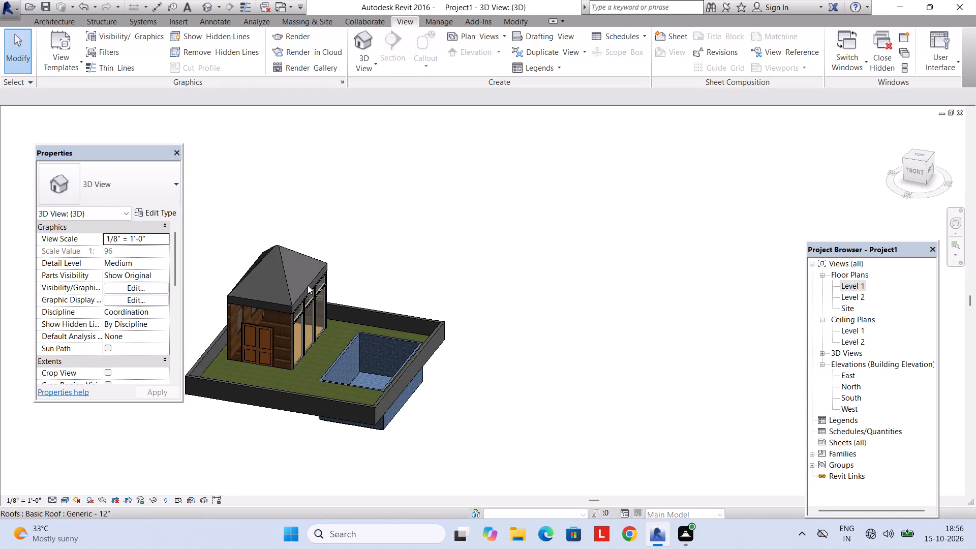
scroll(296, 307, up, 6)
middle_drag(282, 327, 375, 285)
middle_drag(361, 296, 399, 226)
shift+middle_drag(336, 296, 421, 283)
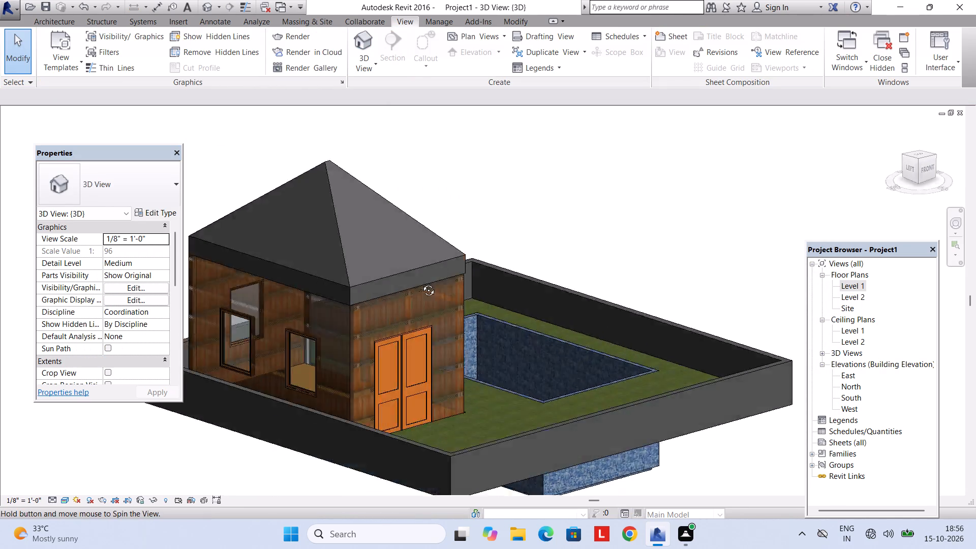
shift+middle_drag(421, 283, 474, 271)
scroll(475, 299, up, 4)
shift+middle_drag(506, 323, 587, 293)
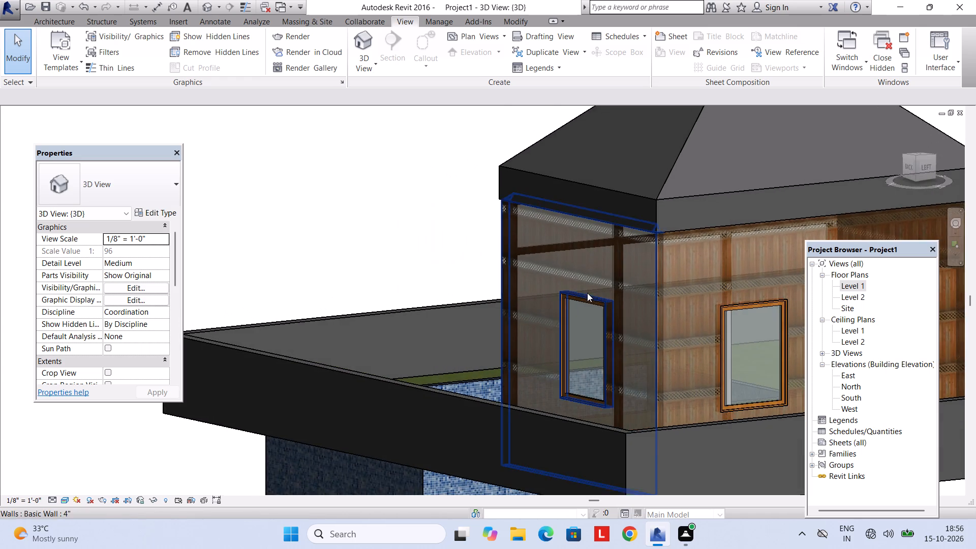
scroll(594, 286, down, 4)
shift+middle_drag(666, 284, 473, 300)
shift+middle_drag(492, 286, 391, 314)
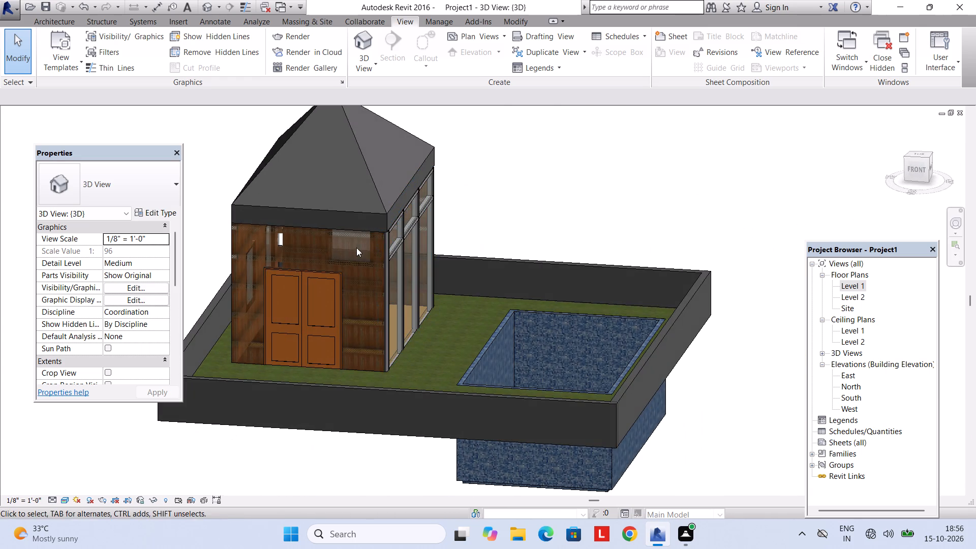
shift+middle_drag(421, 238, 347, 269)
scroll(345, 261, down, 3)
middle_drag(345, 261, 435, 230)
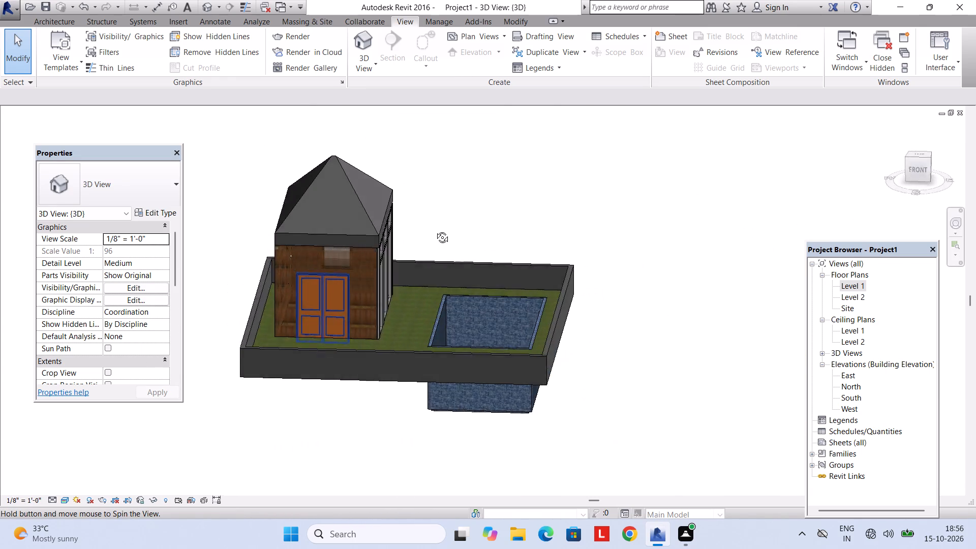
middle_drag(435, 230, 443, 211)
shift+middle_drag(456, 259, 456, 274)
scroll(337, 333, up, 1)
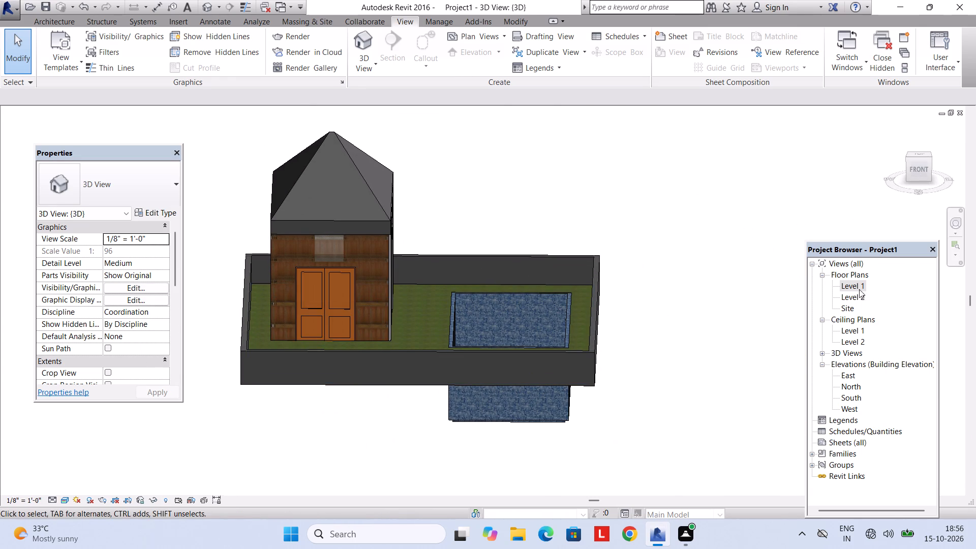
From the Level 1 plan, select all 4" walls and open their INT WALL material together with the appearance asset library.
double_click(855, 286)
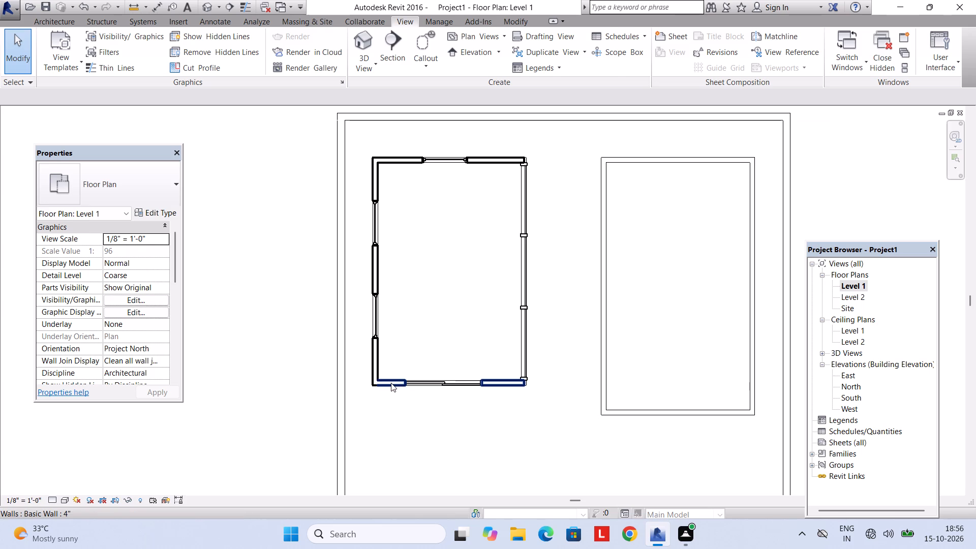
click(391, 383)
text(sa)
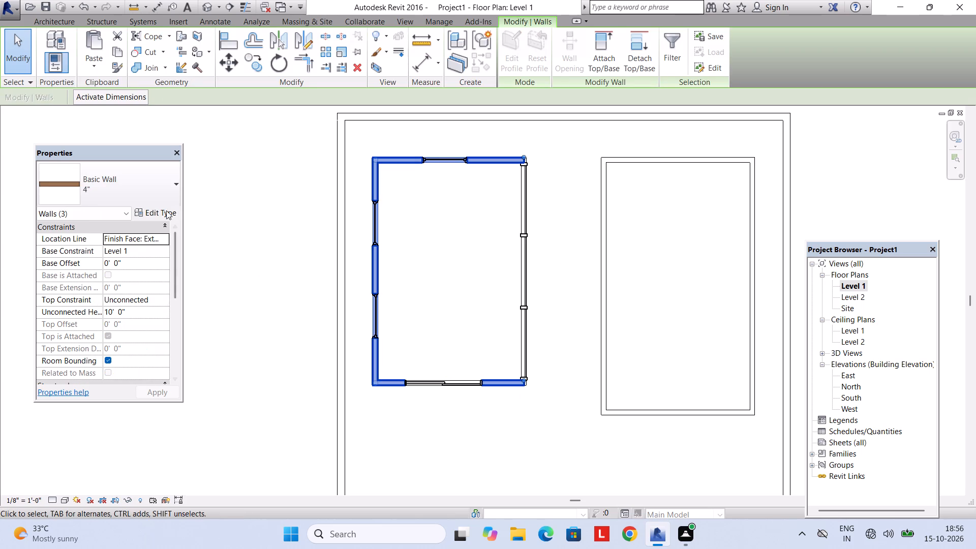
click(166, 210)
click(508, 200)
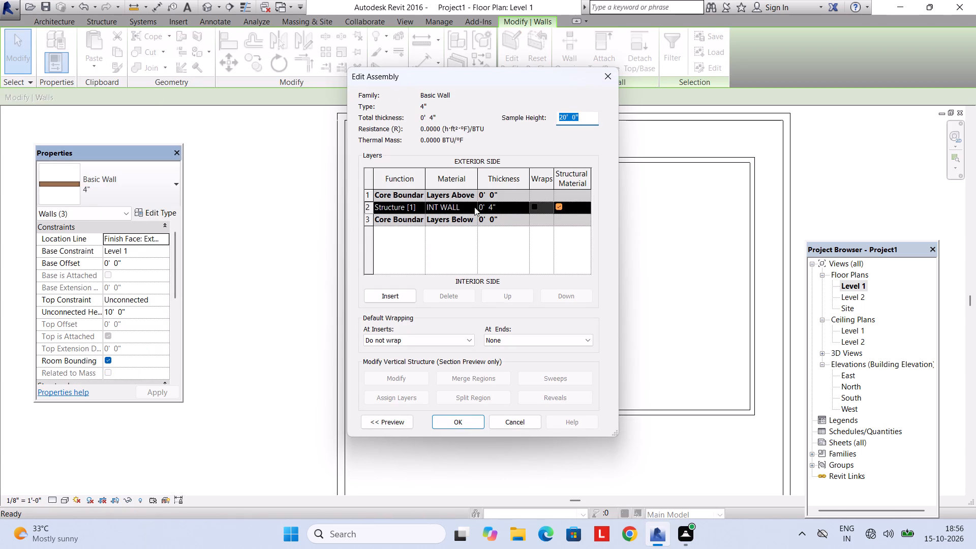
click(474, 207)
click(251, 396)
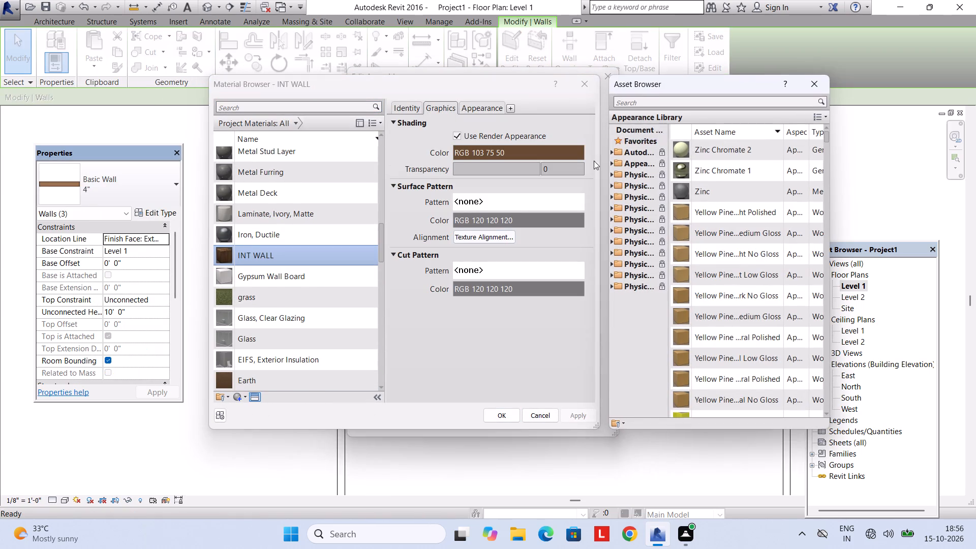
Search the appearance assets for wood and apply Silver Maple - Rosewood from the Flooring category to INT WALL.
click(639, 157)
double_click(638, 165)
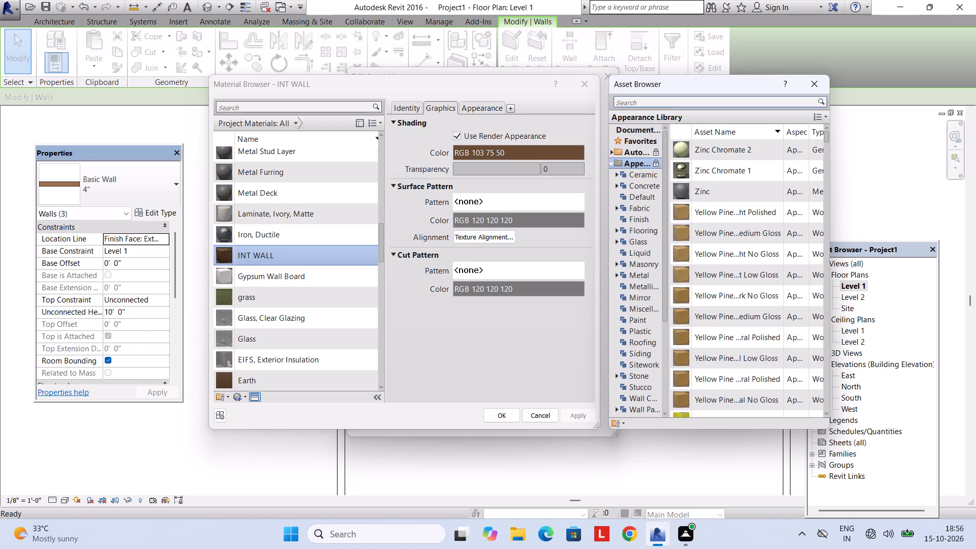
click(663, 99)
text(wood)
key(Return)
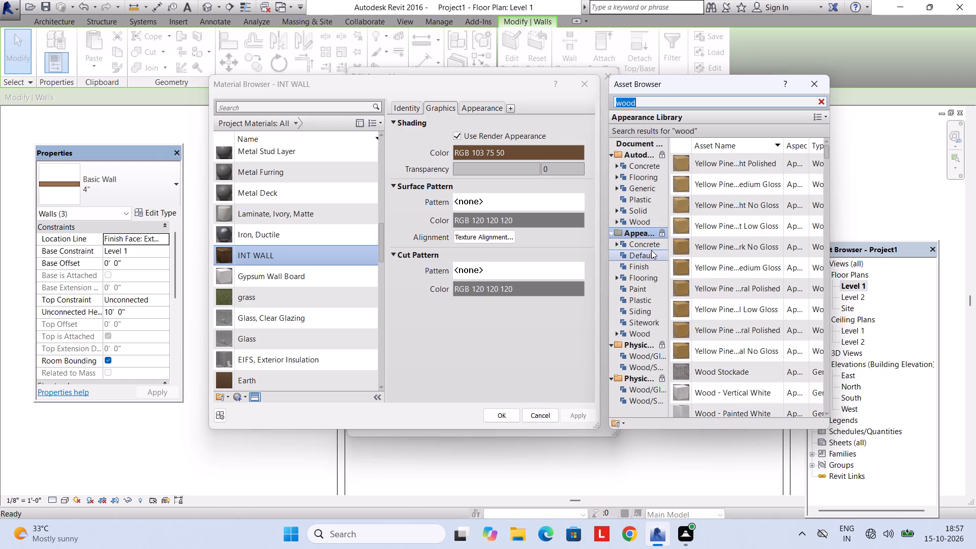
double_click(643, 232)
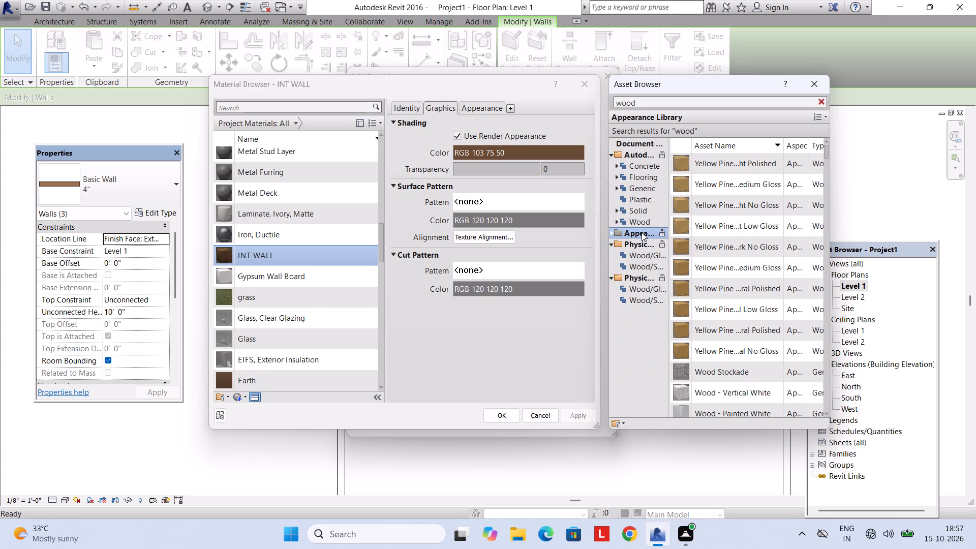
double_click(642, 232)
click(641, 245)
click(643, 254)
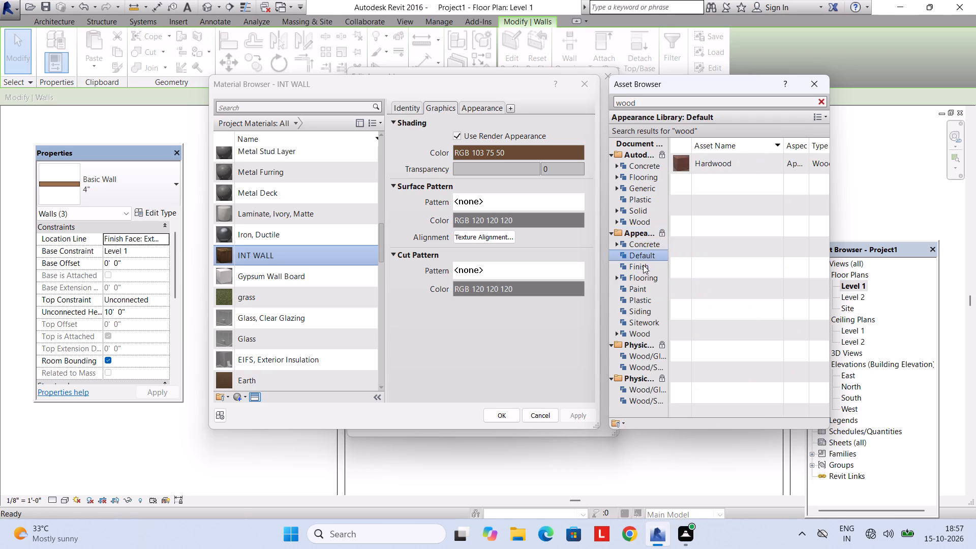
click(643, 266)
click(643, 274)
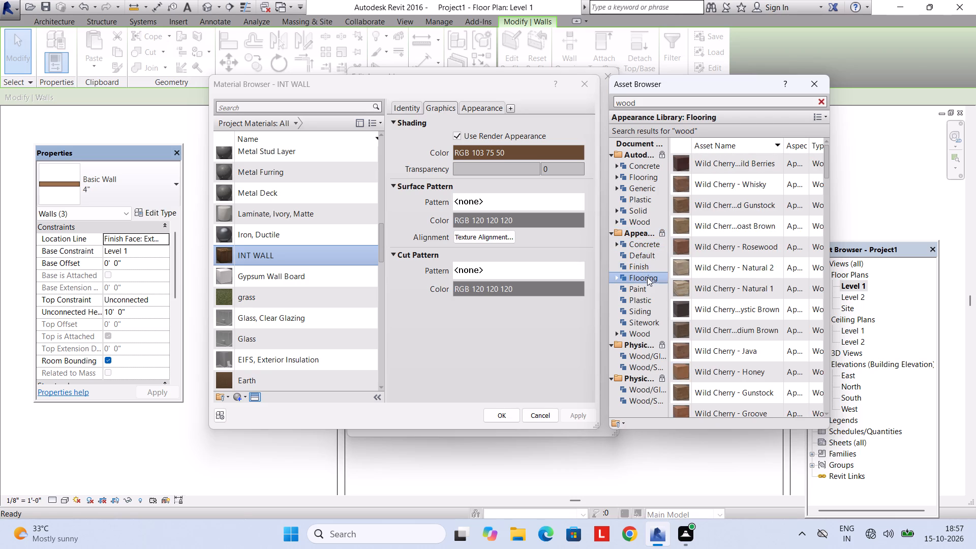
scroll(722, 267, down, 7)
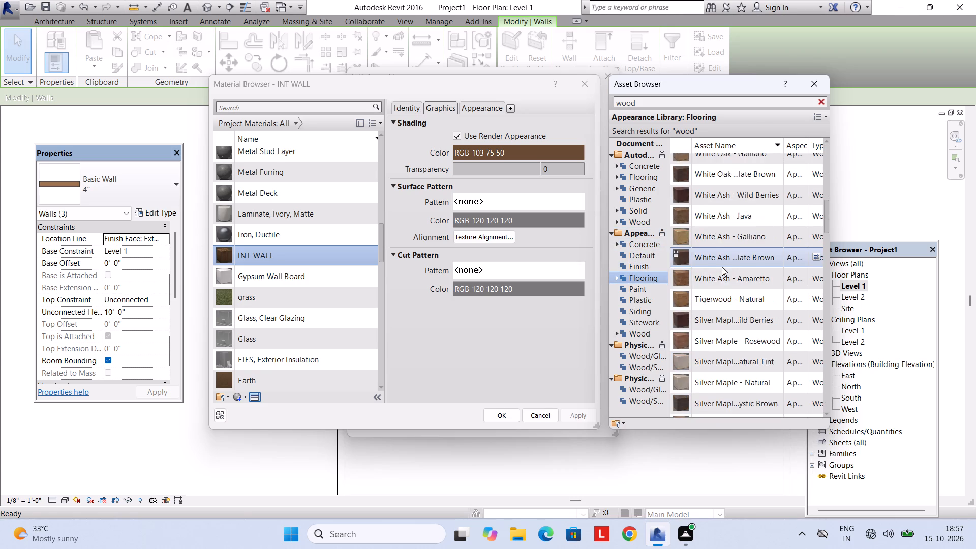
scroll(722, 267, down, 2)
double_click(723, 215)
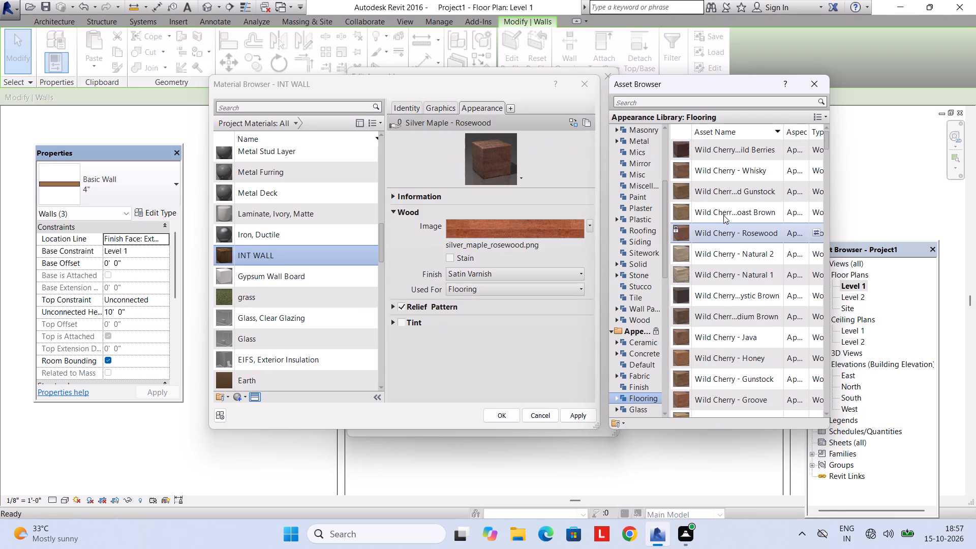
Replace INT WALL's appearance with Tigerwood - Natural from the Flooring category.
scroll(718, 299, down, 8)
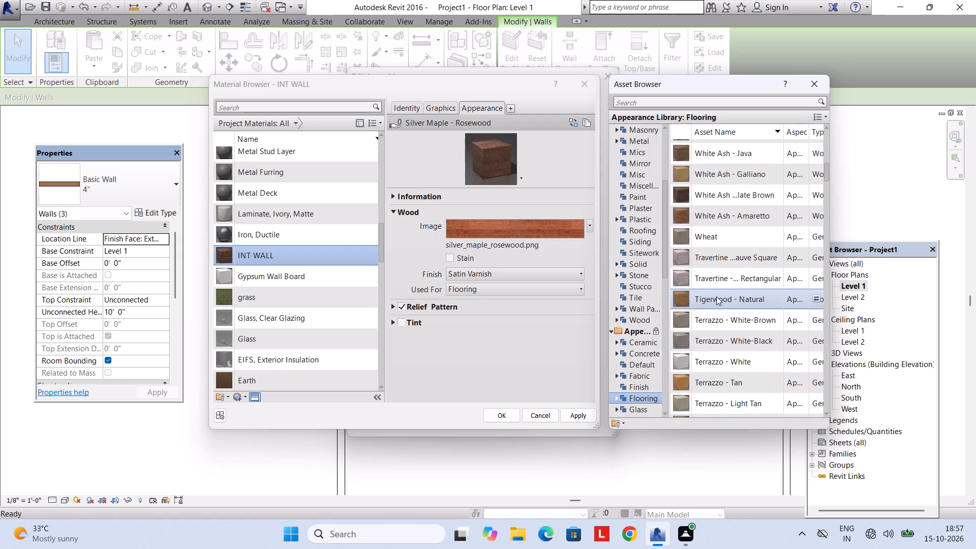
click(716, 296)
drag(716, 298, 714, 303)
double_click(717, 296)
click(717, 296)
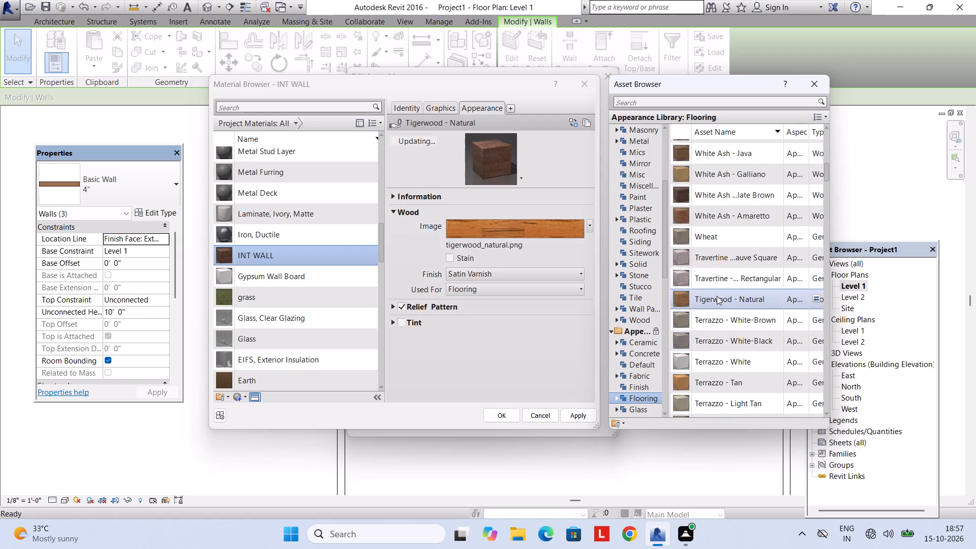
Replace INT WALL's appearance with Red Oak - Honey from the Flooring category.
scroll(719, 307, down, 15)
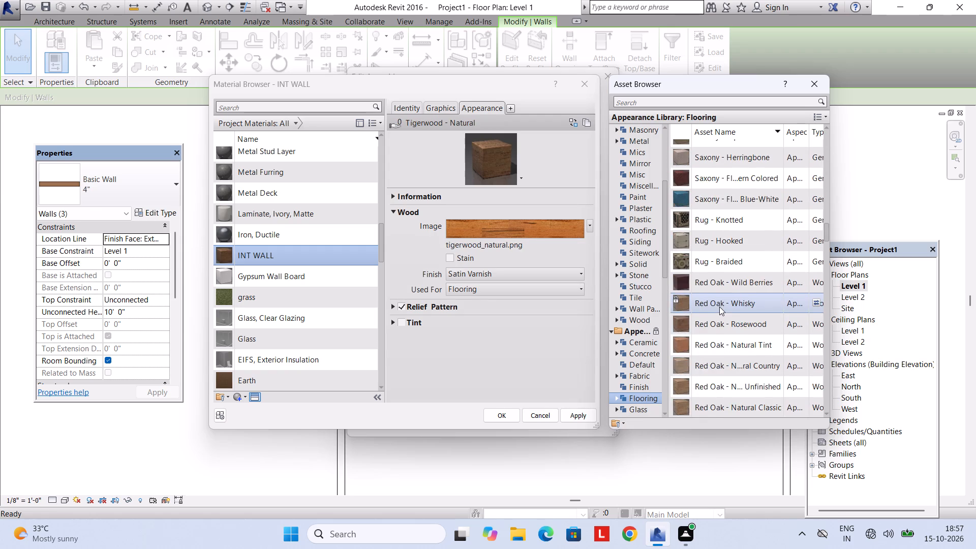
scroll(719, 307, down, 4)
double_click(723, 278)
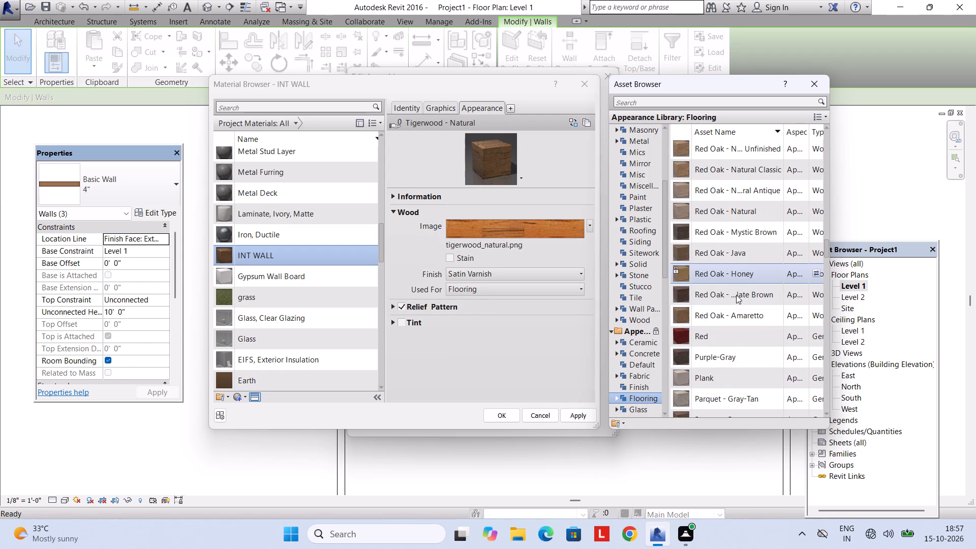
Look through the remaining Flooring appearances for another wood finish.
scroll(729, 303, down, 12)
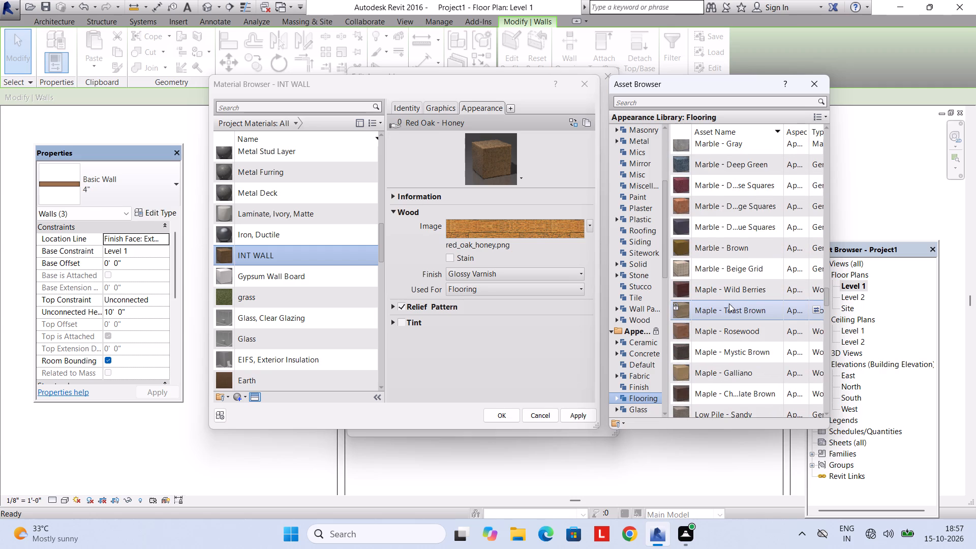
scroll(729, 303, up, 3)
scroll(729, 303, down, 9)
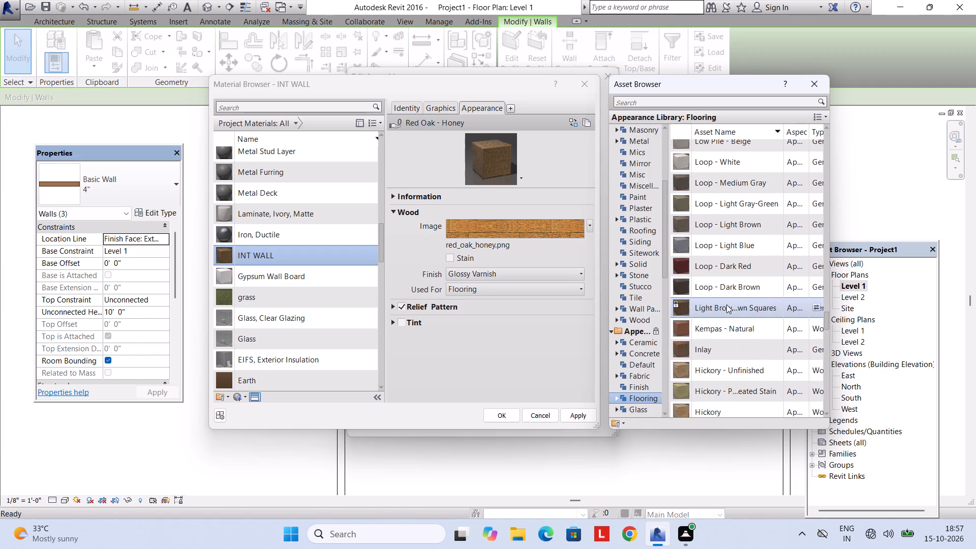
scroll(726, 304, down, 3)
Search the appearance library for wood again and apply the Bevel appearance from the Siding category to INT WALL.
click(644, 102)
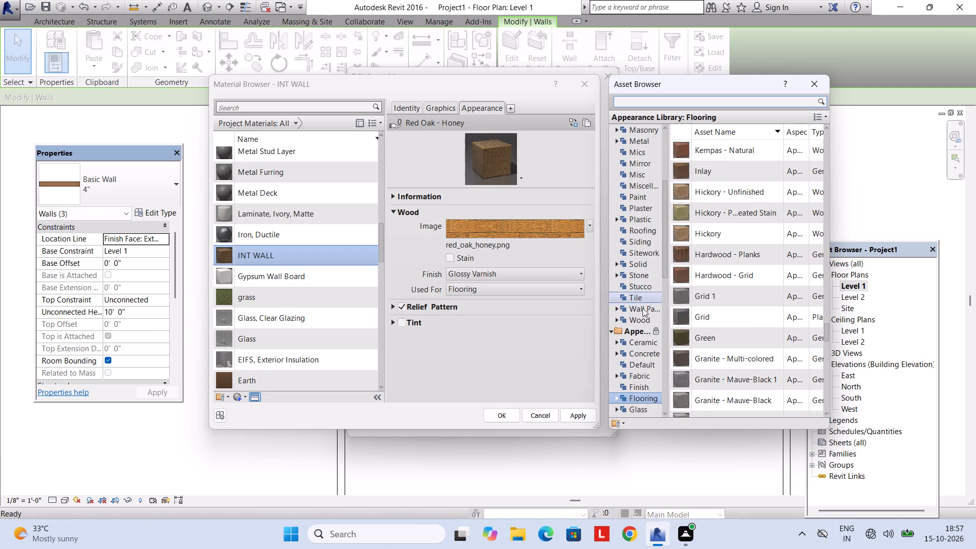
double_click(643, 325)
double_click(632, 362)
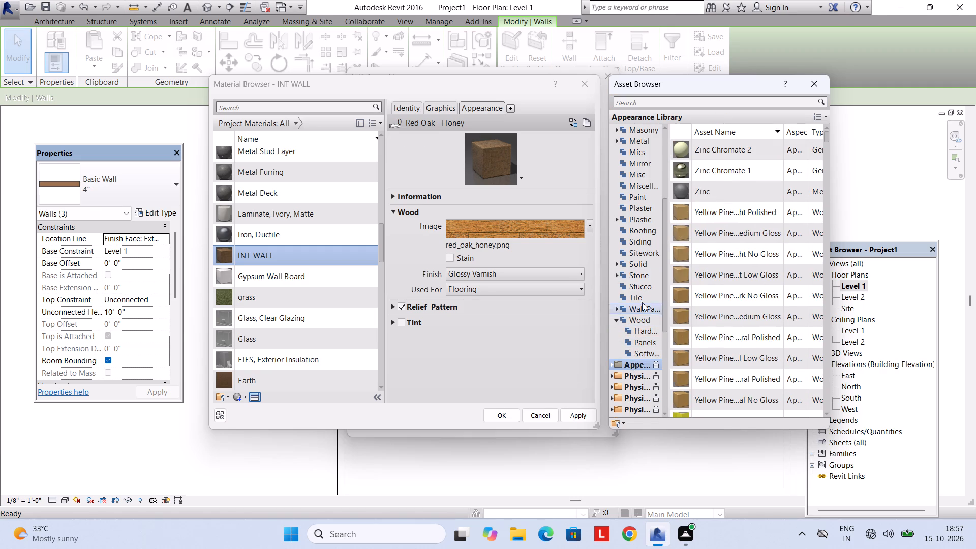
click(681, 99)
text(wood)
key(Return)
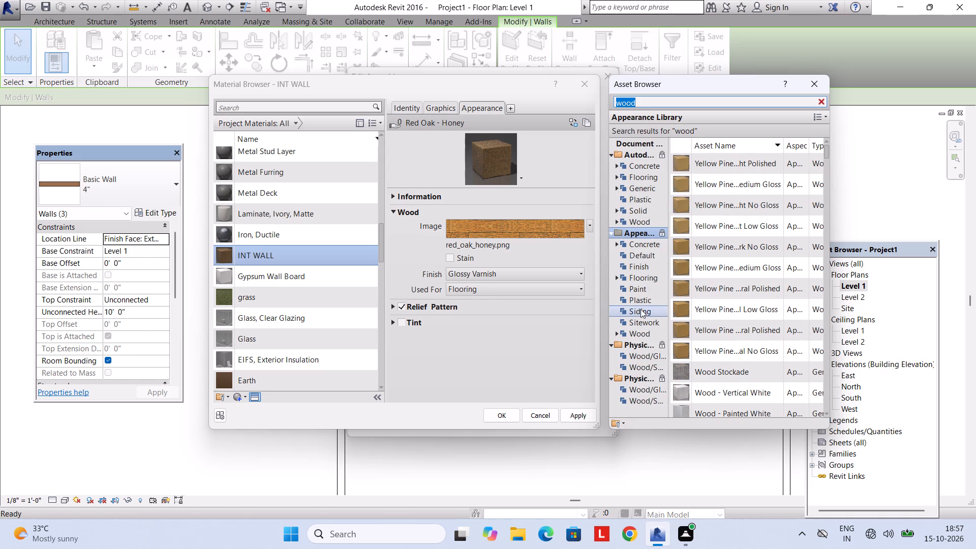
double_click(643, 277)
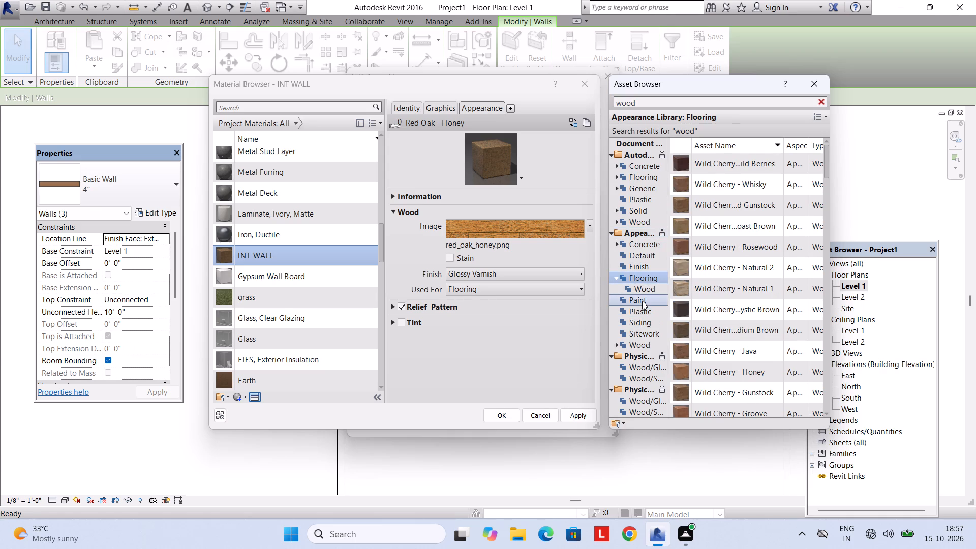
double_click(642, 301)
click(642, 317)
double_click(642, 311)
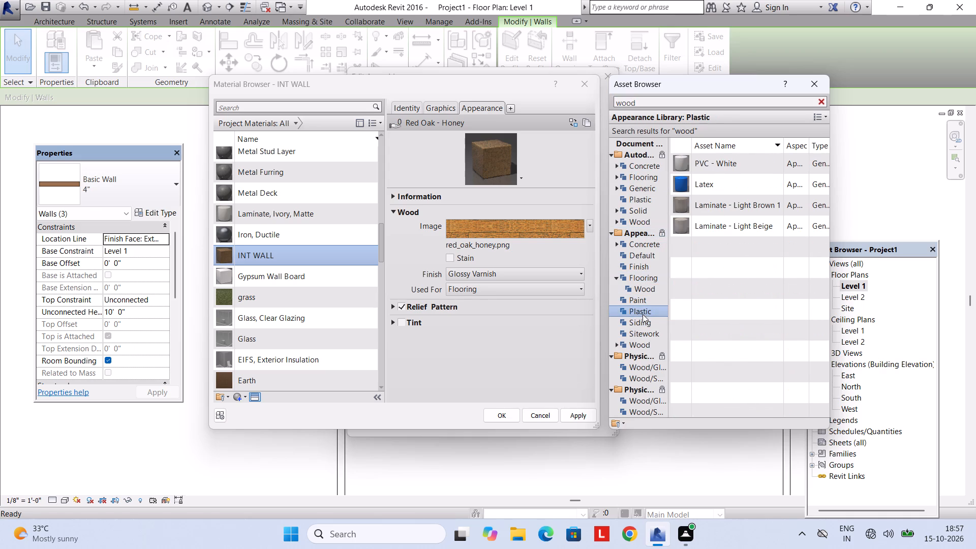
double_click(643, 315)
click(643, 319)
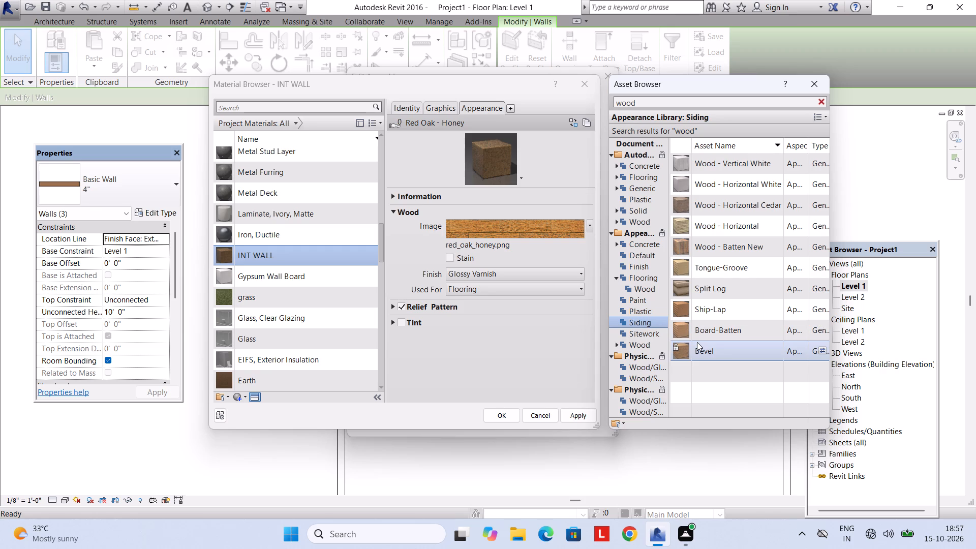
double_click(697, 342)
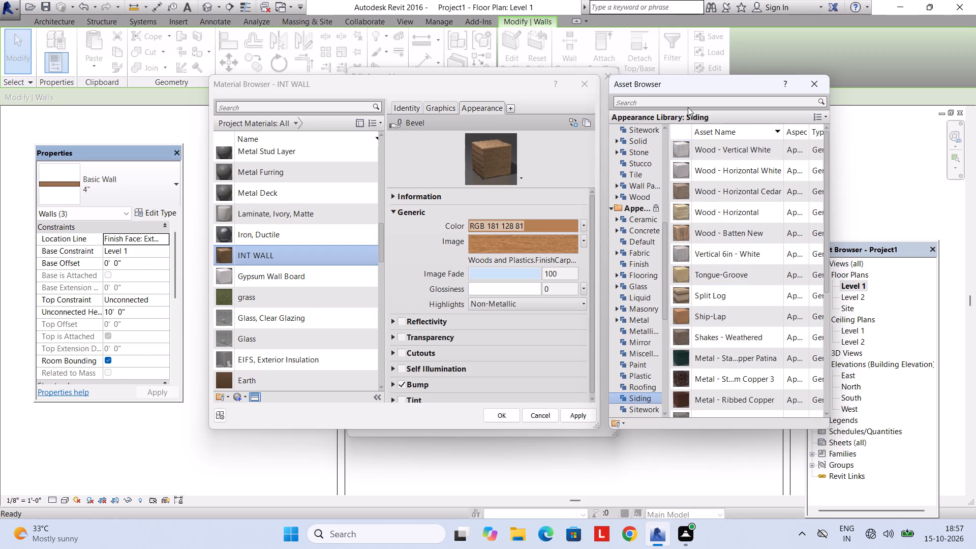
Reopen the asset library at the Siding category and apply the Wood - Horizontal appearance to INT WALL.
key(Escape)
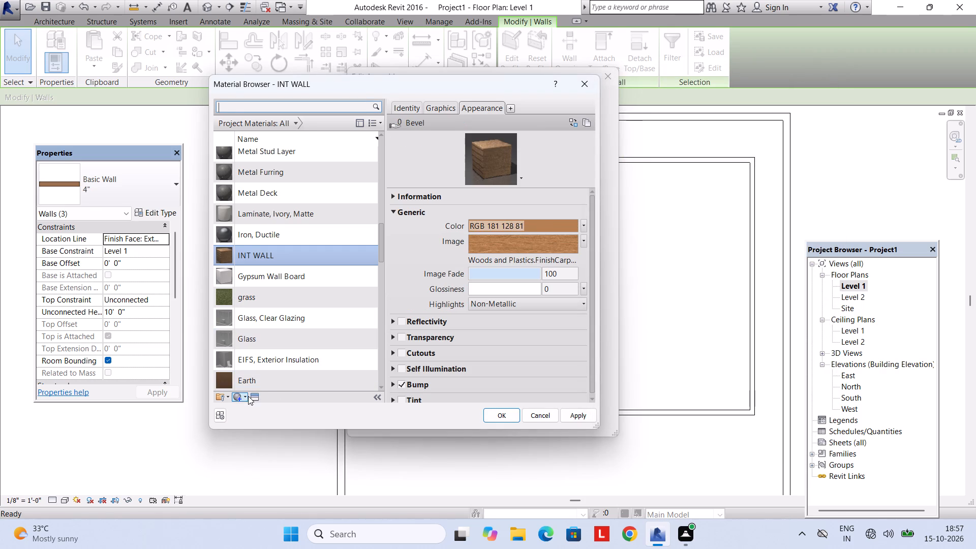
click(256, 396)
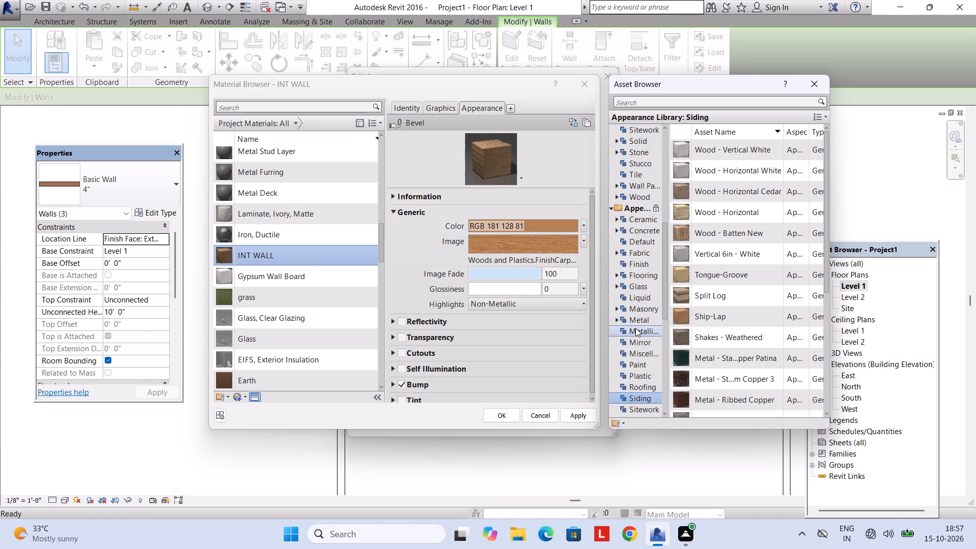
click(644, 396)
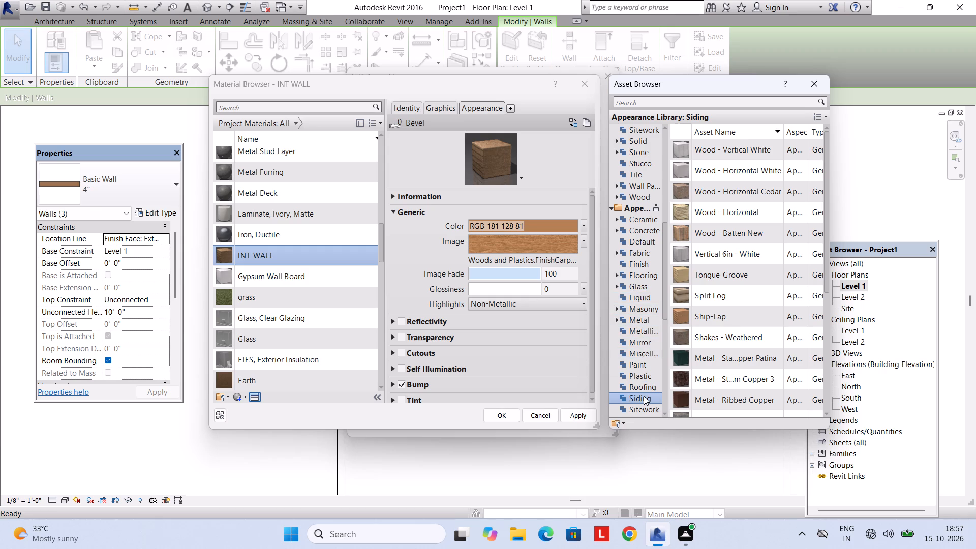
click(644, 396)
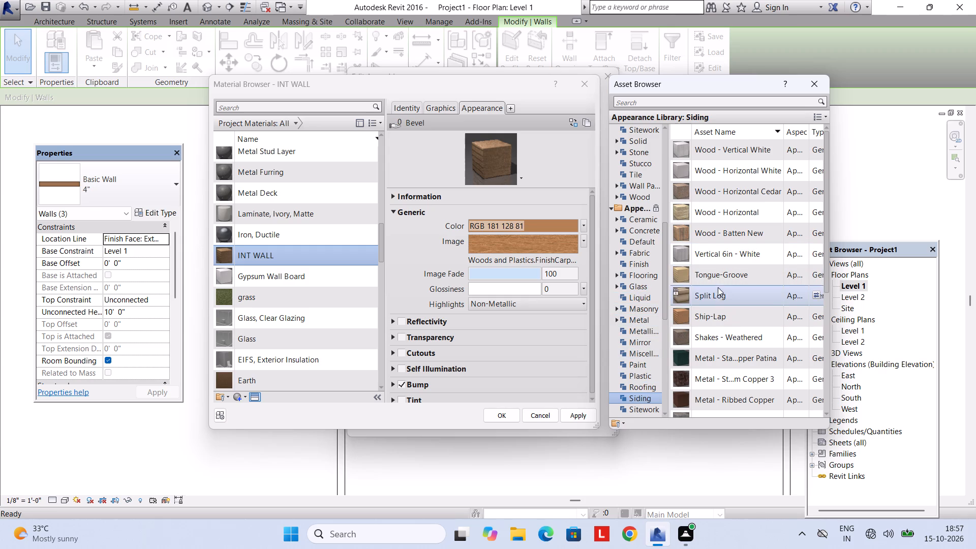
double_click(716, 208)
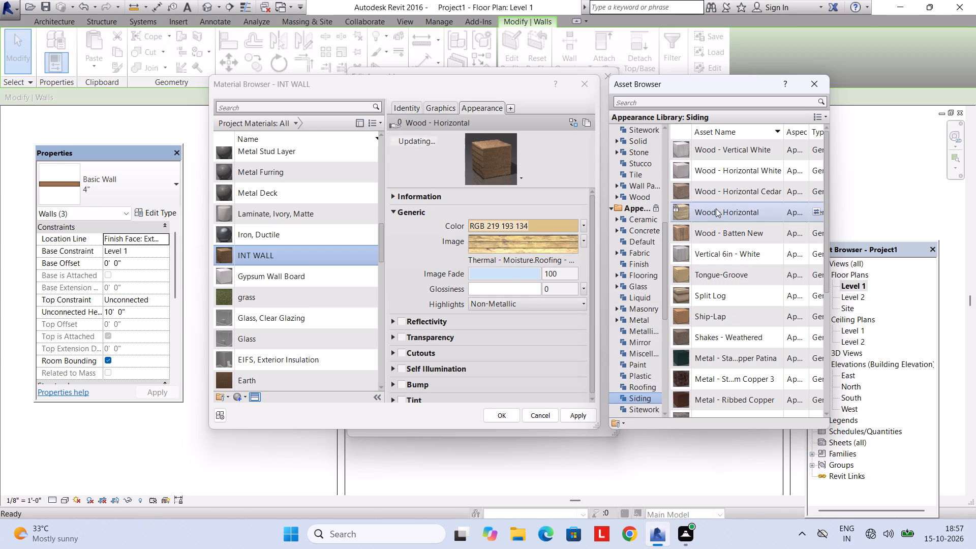
Apply the Wood - Batten New siding appearance to INT WALL, accept the material and 4" wall assembly, and deselect the walls.
double_click(717, 230)
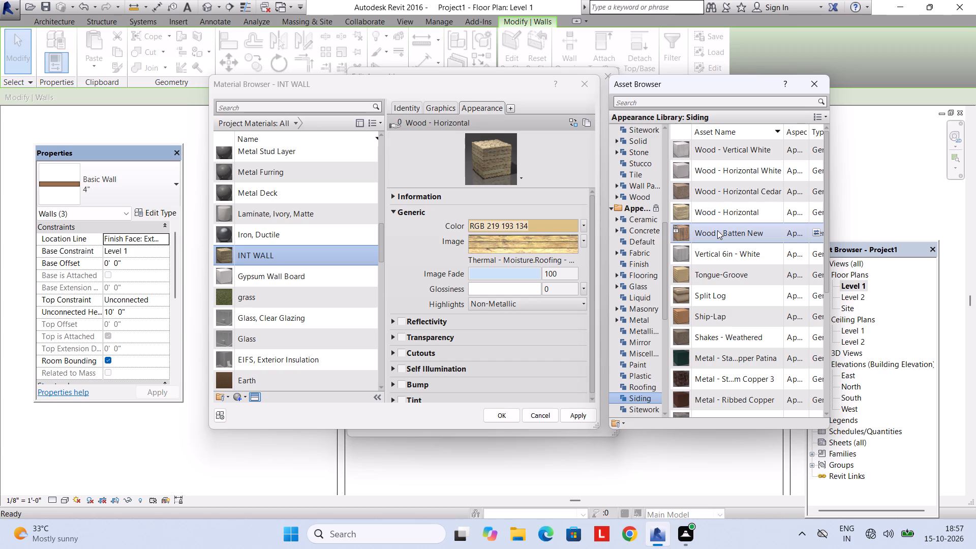
click(503, 422)
click(454, 426)
click(452, 425)
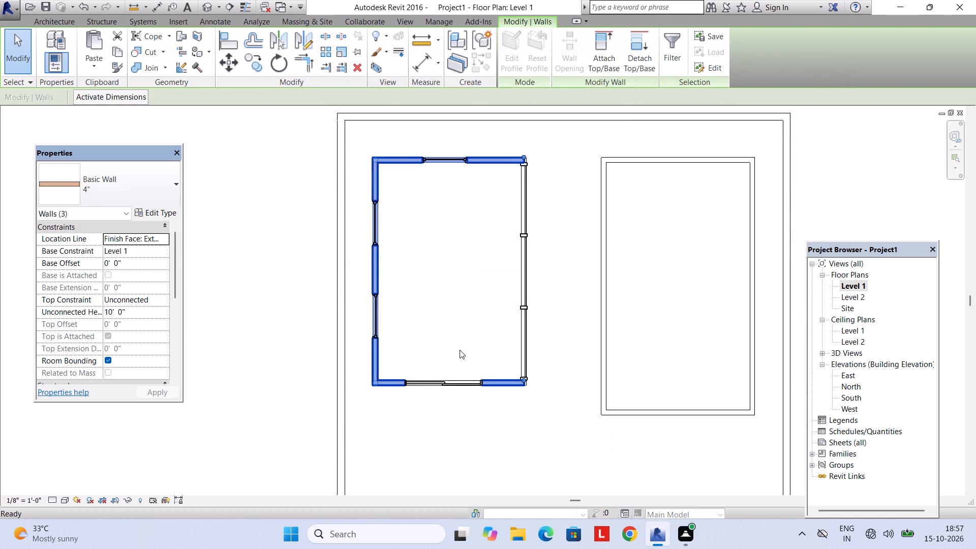
key(Escape)
Open the 3D view and examine the new batten wood finish on the house walls from several sides.
click(404, 18)
click(365, 48)
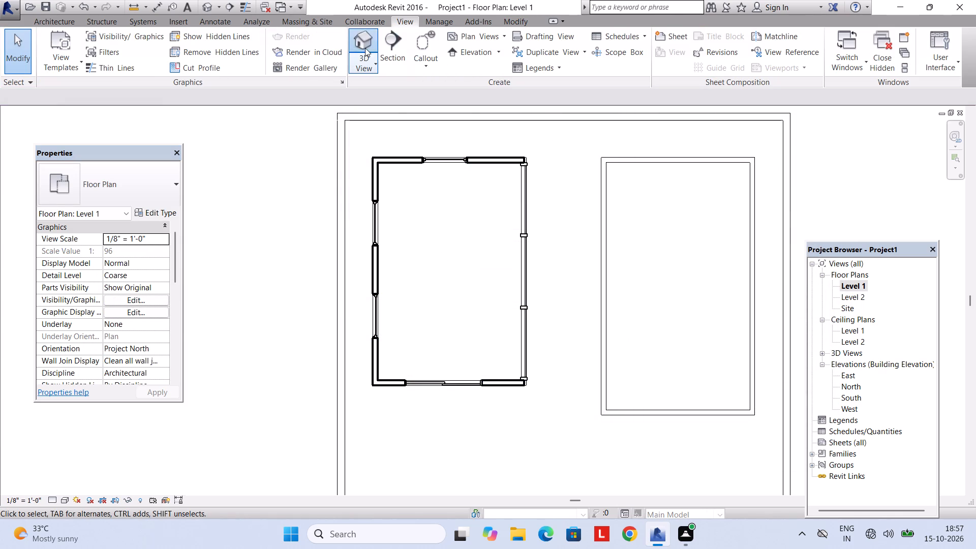
shift+middle_drag(440, 222, 377, 233)
scroll(377, 231, up, 2)
shift+middle_drag(377, 228, 587, 227)
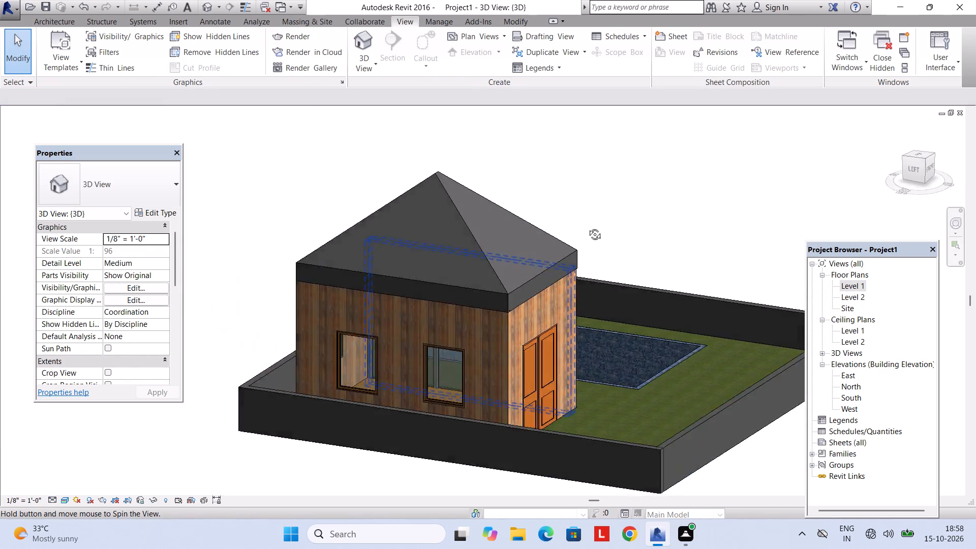
shift+middle_drag(587, 227, 596, 225)
scroll(558, 290, up, 7)
middle_drag(554, 309, 565, 263)
shift+middle_drag(629, 279, 463, 281)
scroll(429, 256, down, 7)
middle_drag(395, 243, 551, 276)
scroll(468, 263, up, 1)
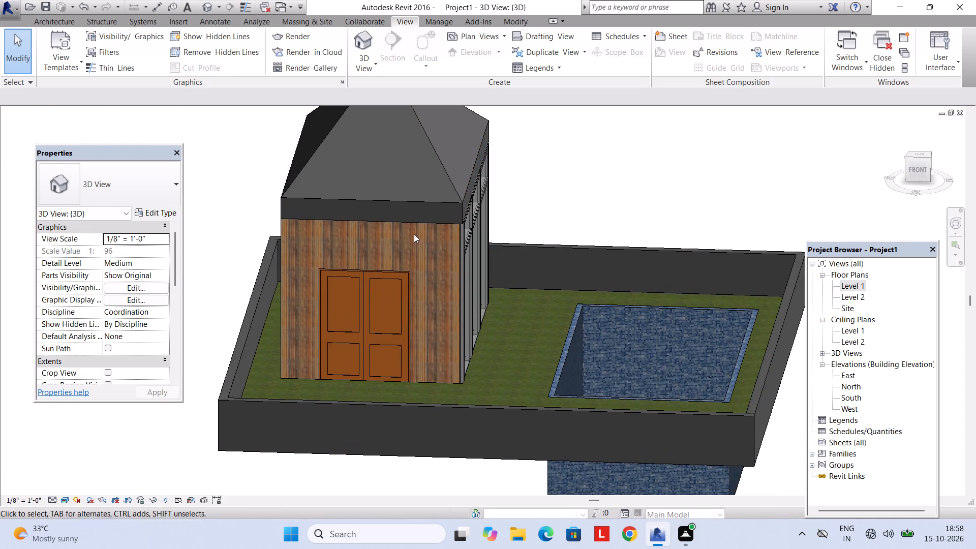
middle_drag(415, 234, 490, 226)
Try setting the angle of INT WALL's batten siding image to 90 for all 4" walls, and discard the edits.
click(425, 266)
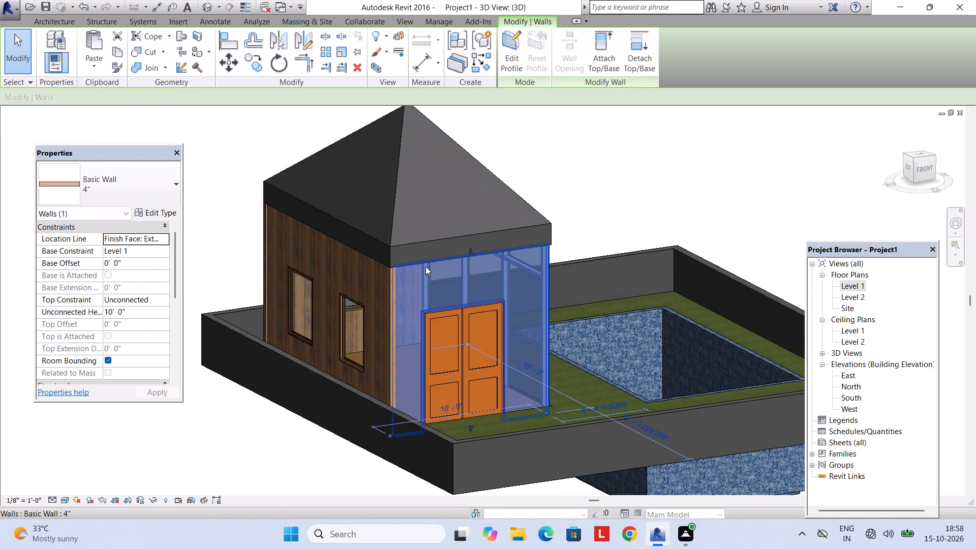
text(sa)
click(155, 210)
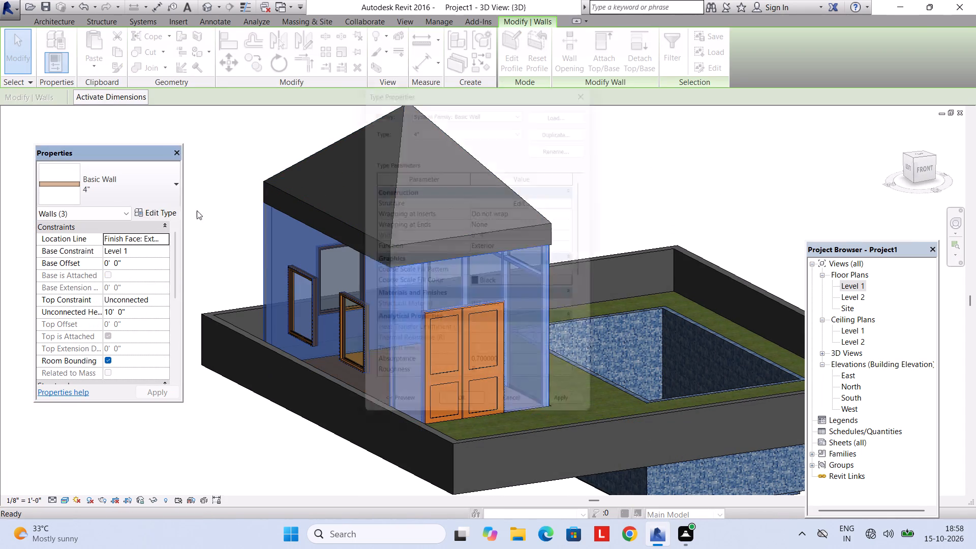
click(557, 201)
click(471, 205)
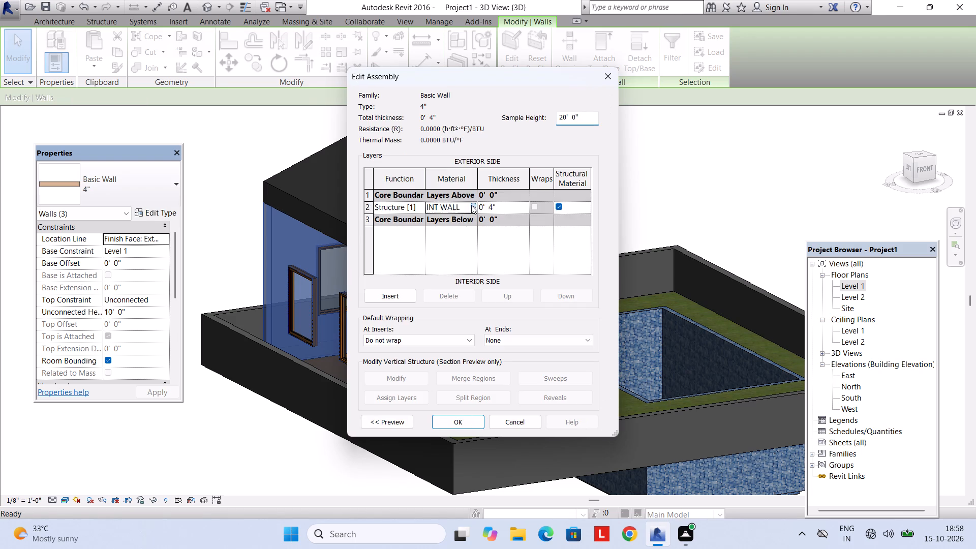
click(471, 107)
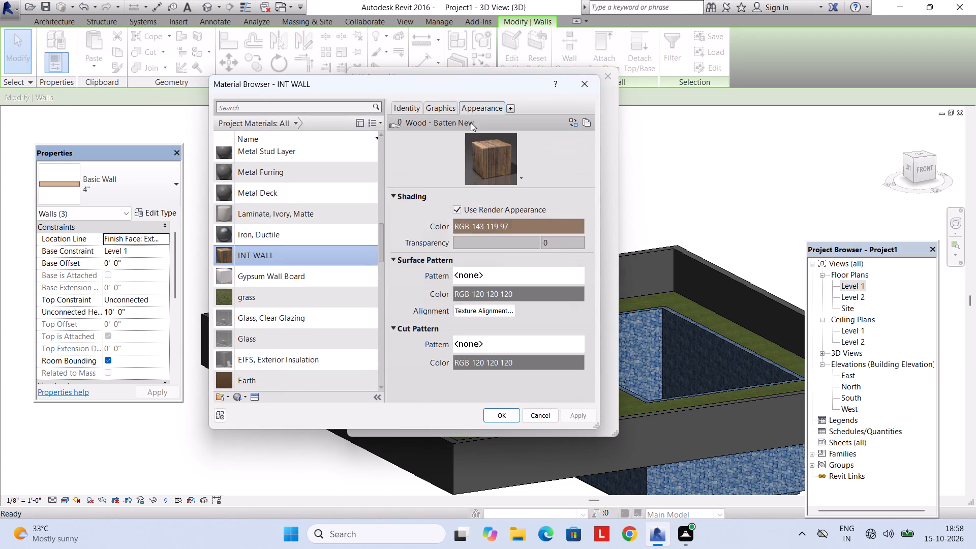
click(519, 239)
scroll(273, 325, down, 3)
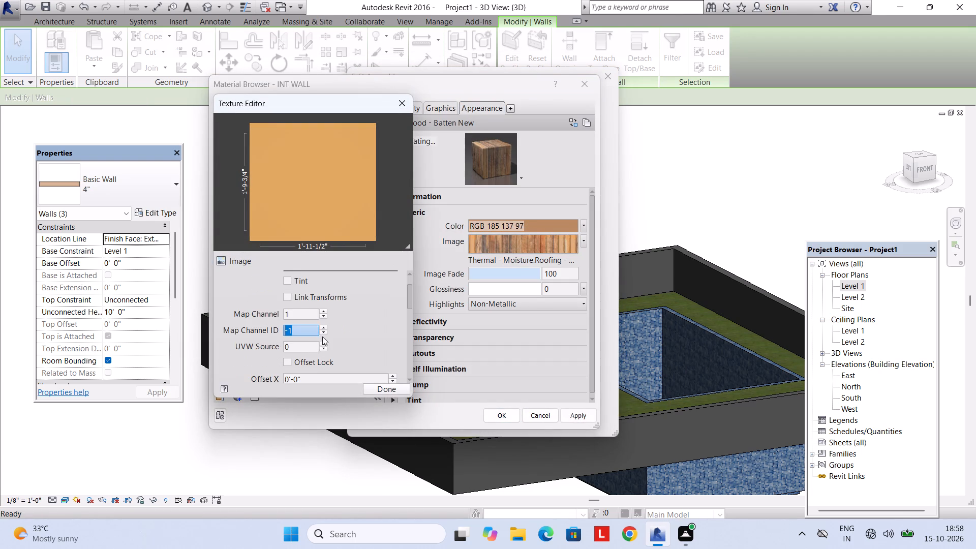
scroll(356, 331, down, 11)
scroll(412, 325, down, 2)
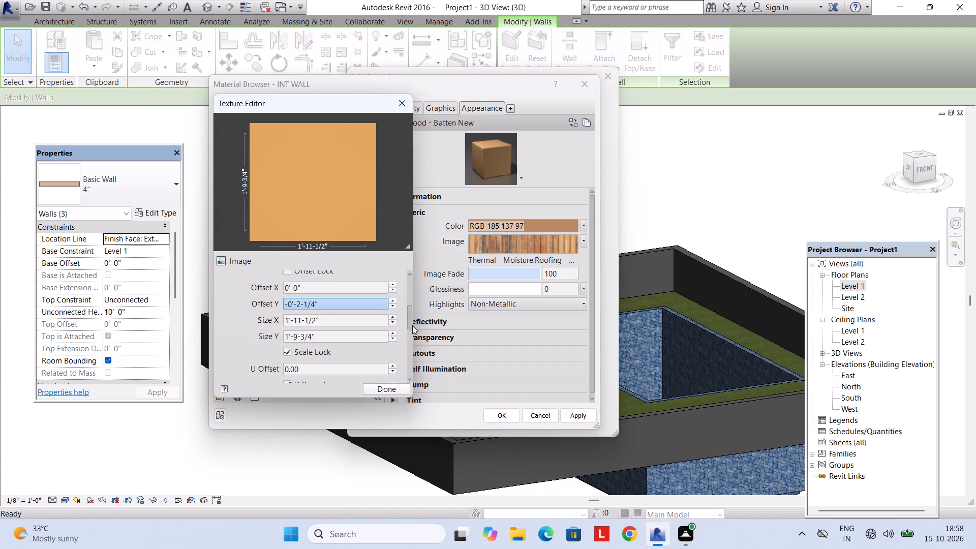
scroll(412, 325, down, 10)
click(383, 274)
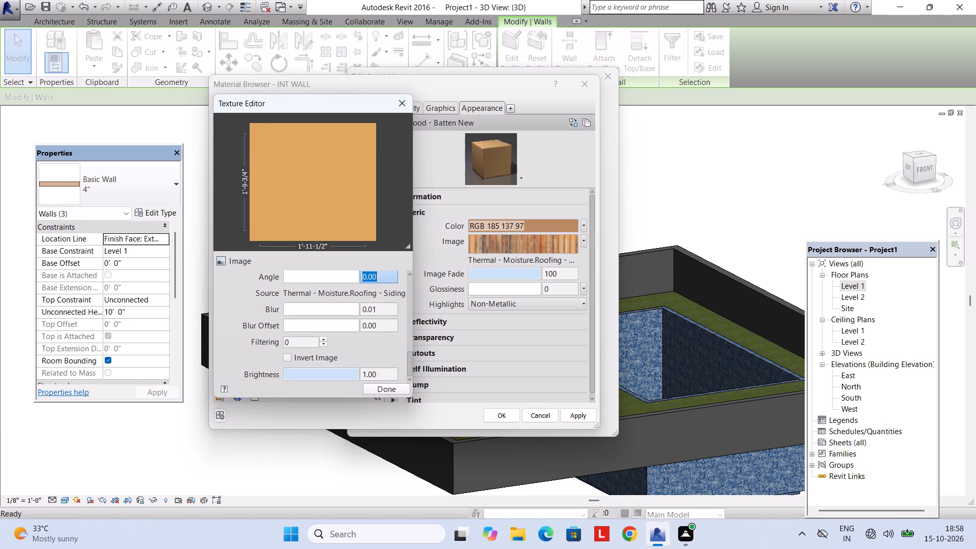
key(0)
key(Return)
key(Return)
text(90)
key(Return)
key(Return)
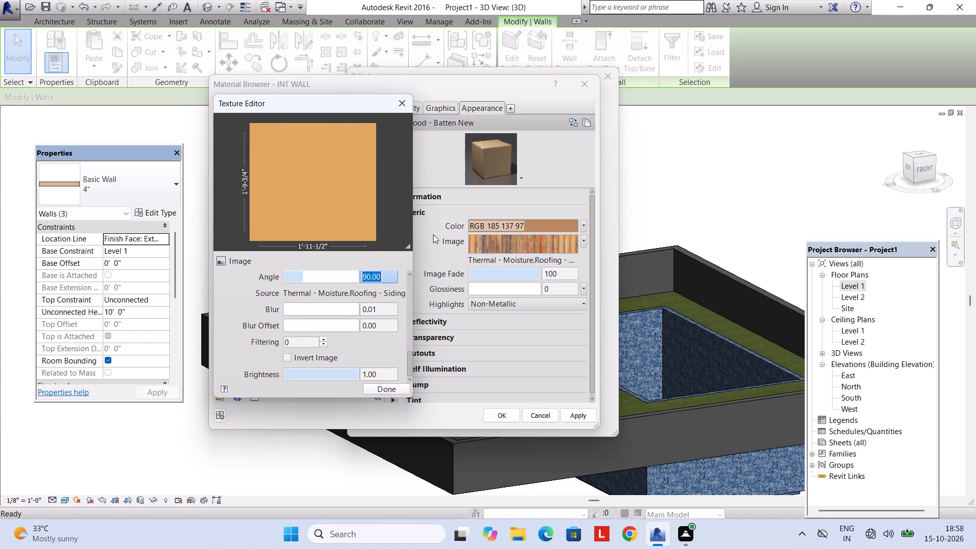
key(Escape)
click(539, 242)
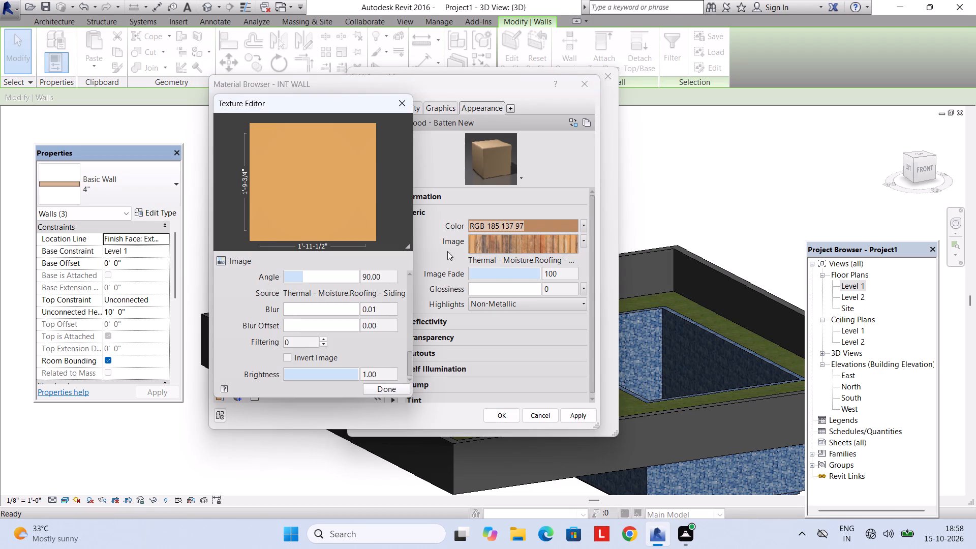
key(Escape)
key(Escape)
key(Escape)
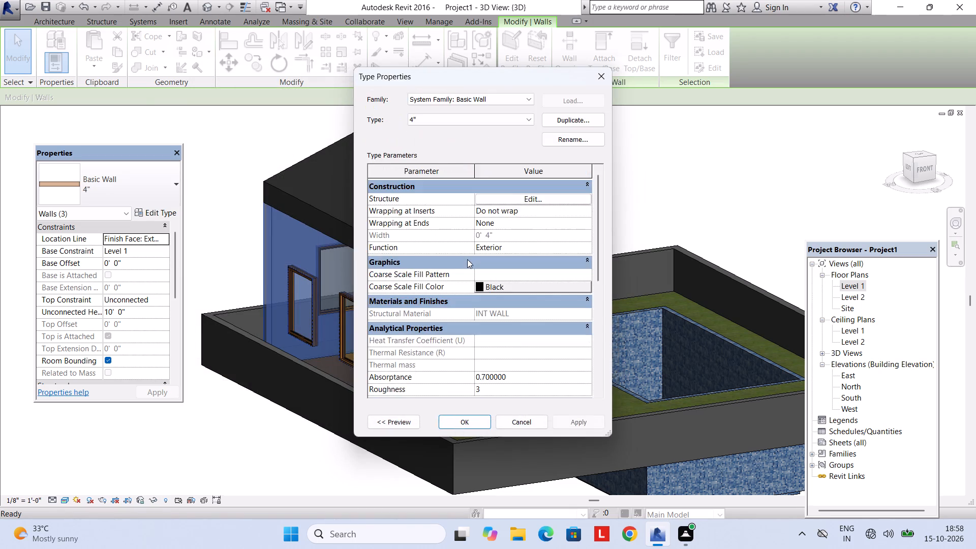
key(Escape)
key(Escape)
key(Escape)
Reopen INT WALL's appearance image through the 4" wall assembly for all matching walls and set its texture rotation to 90°.
click(424, 267)
text(sa)
click(148, 209)
click(555, 197)
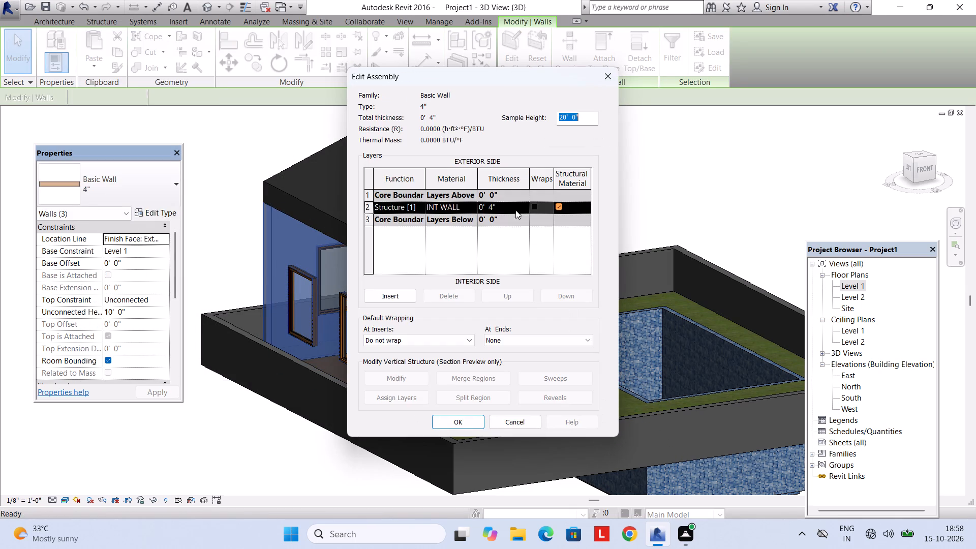
click(475, 206)
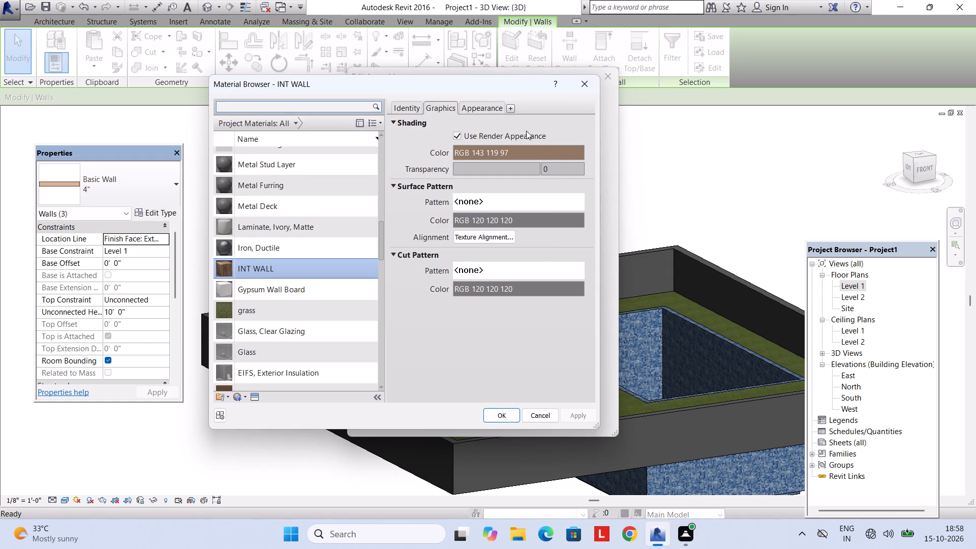
click(481, 108)
click(527, 245)
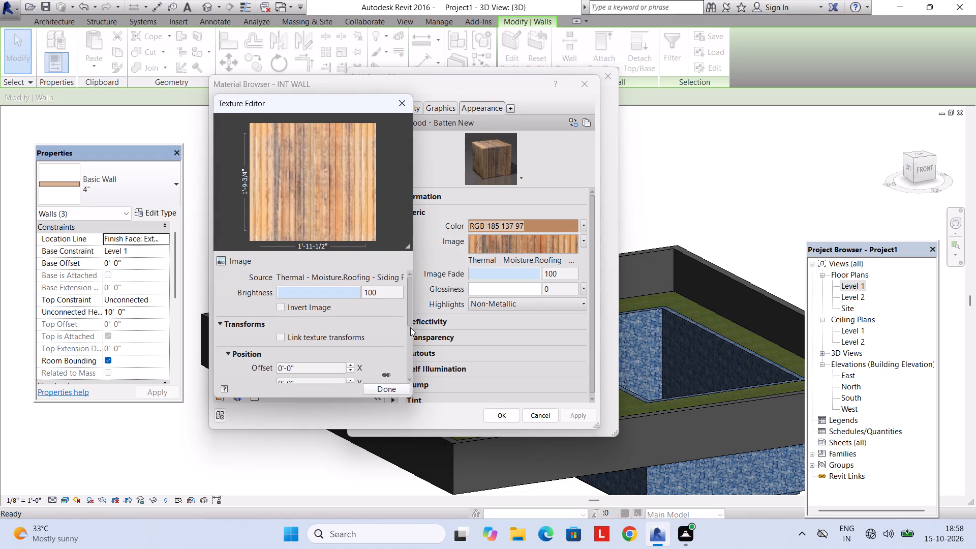
scroll(410, 327, down, 9)
click(387, 290)
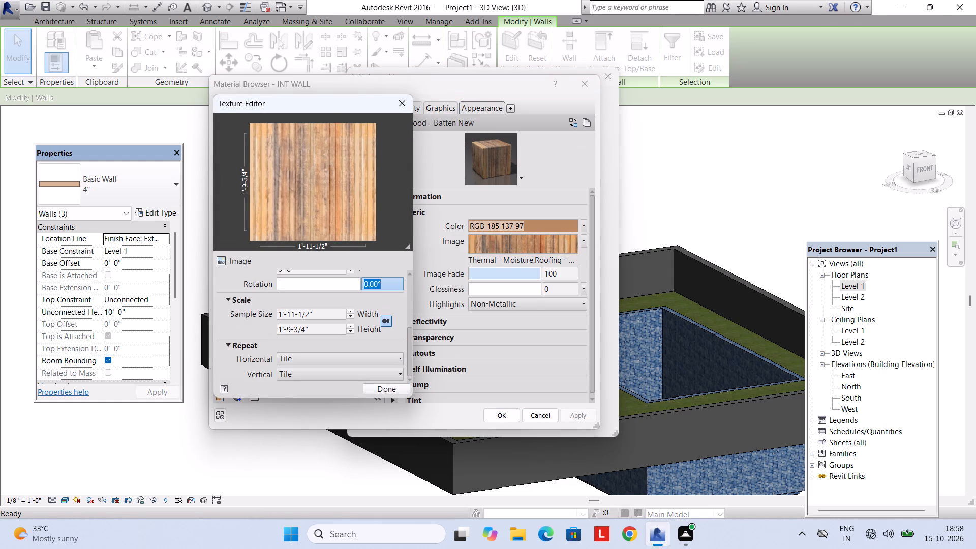
text(89)
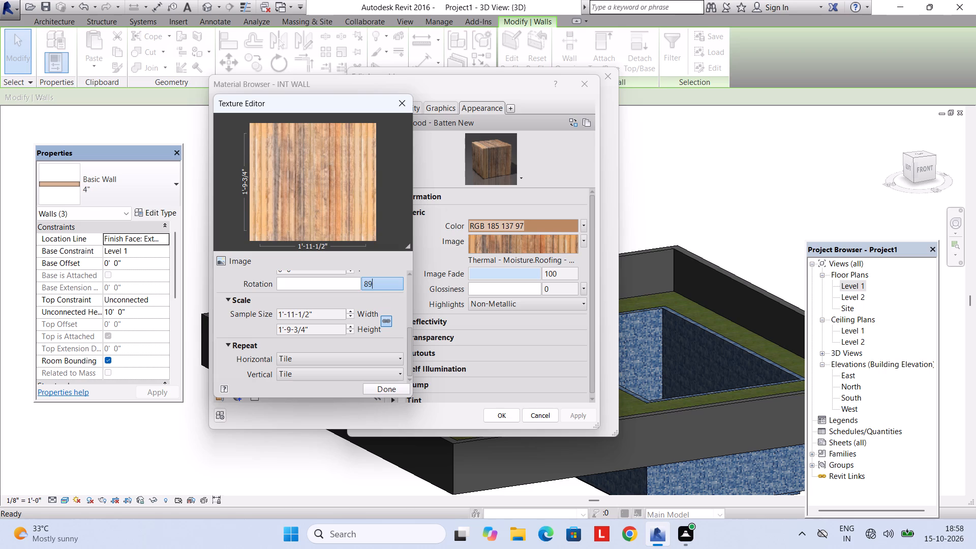
key(BackSpace)
key(BackSpace)
text(90)
key(Return)
key(Return)
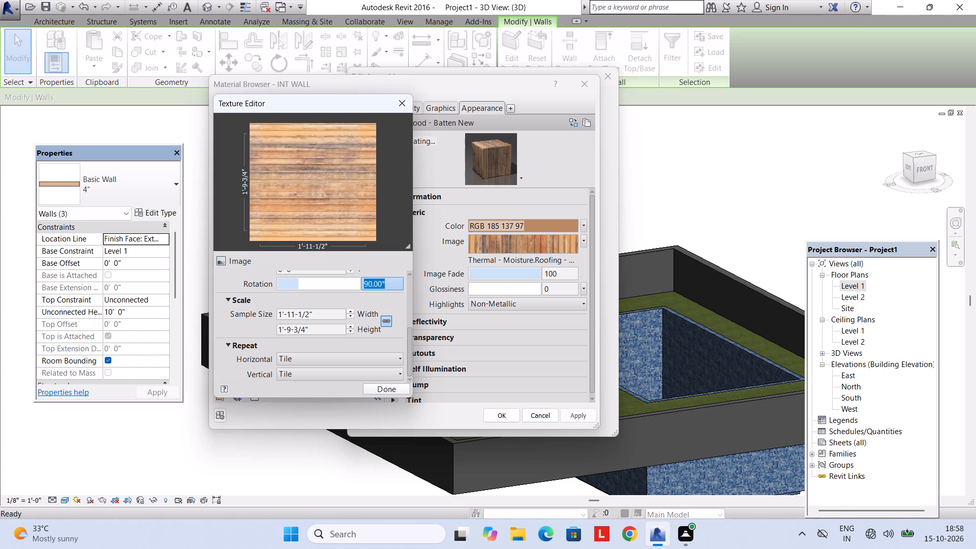
Set the siding texture rotation to 180°, accept the material, wall assembly and type properties, and deselect the walls.
text(180)
key(Return)
key(Return)
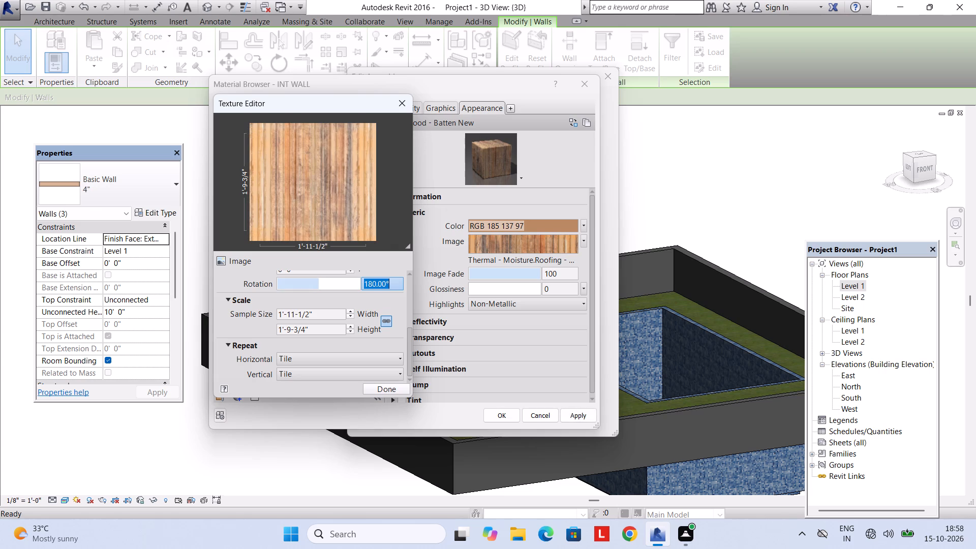
click(393, 394)
click(393, 391)
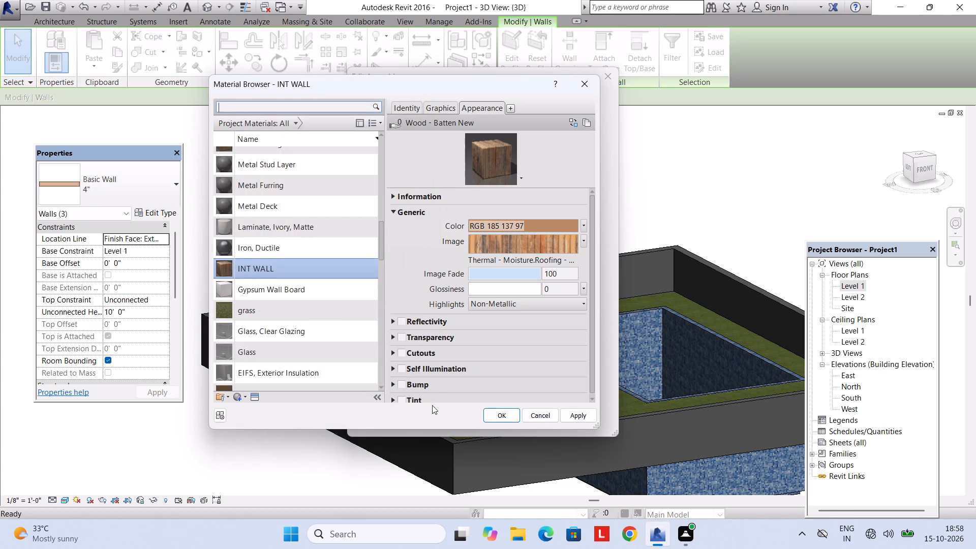
click(495, 415)
click(495, 414)
click(450, 423)
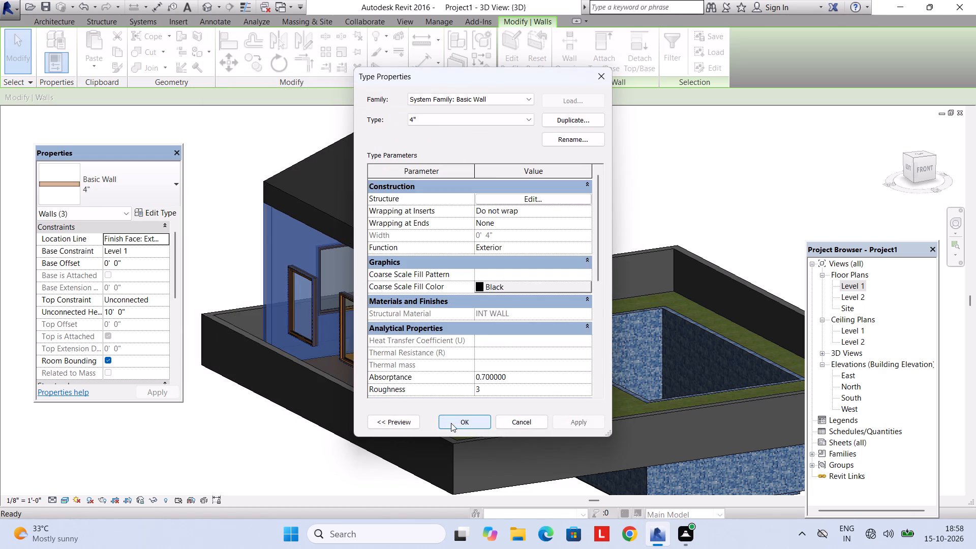
click(454, 423)
key(Escape)
key(Escape)
Examine the direction and look of the wood siding on the house walls from several sides.
scroll(420, 301, up, 4)
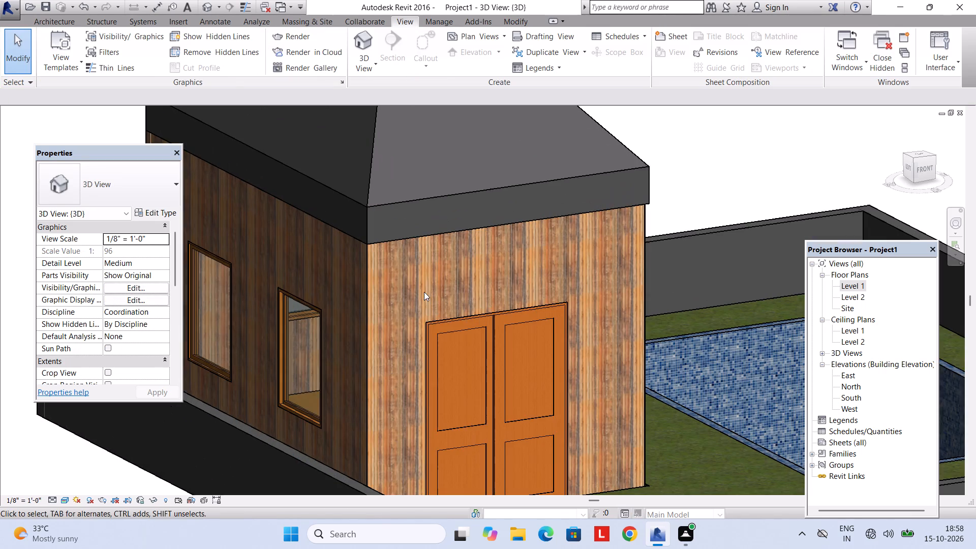
shift+middle_drag(467, 289, 354, 311)
scroll(411, 261, down, 4)
middle_drag(411, 261, 585, 265)
scroll(560, 326, up, 1)
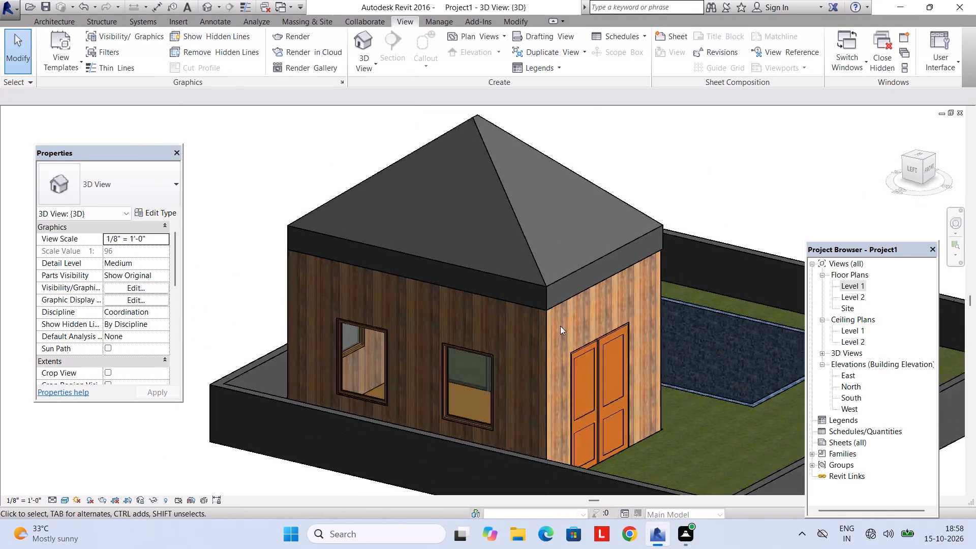
scroll(560, 326, up, 4)
middle_drag(552, 334, 629, 318)
scroll(629, 318, down, 2)
shift+middle_drag(710, 316, 554, 332)
scroll(548, 317, down, 3)
middle_drag(503, 276, 487, 344)
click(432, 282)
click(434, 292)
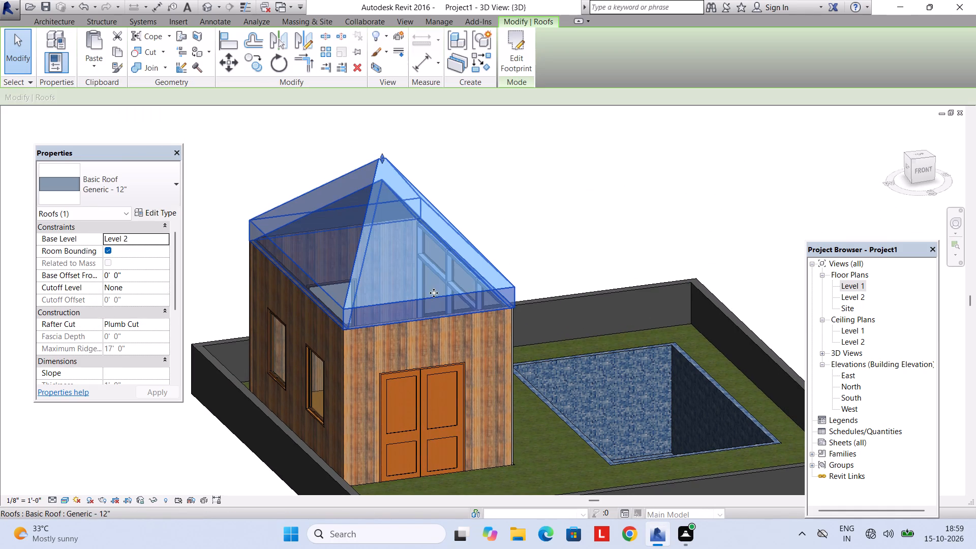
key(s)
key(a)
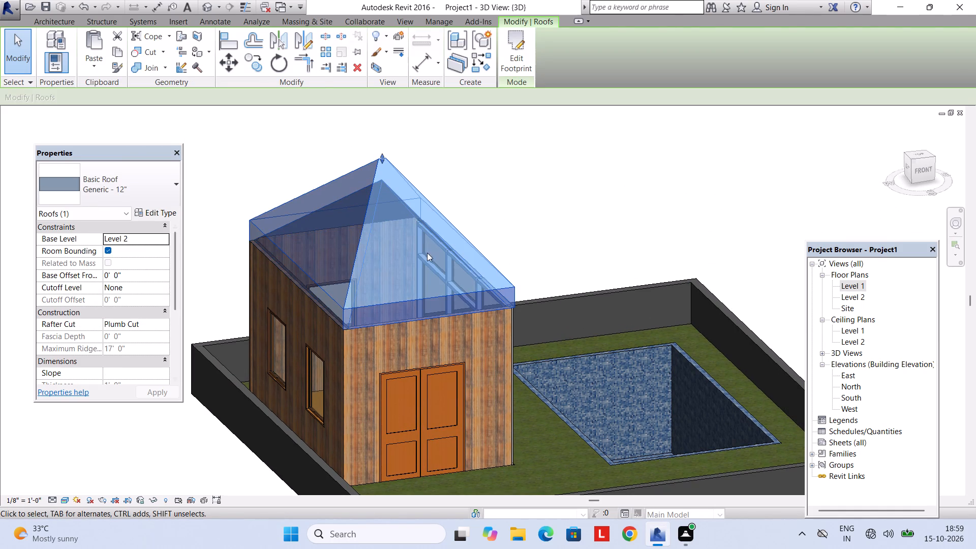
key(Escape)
Create a new material named roof from the structure layer of the house's Generic - 12" roof.
click(412, 292)
click(412, 299)
click(163, 207)
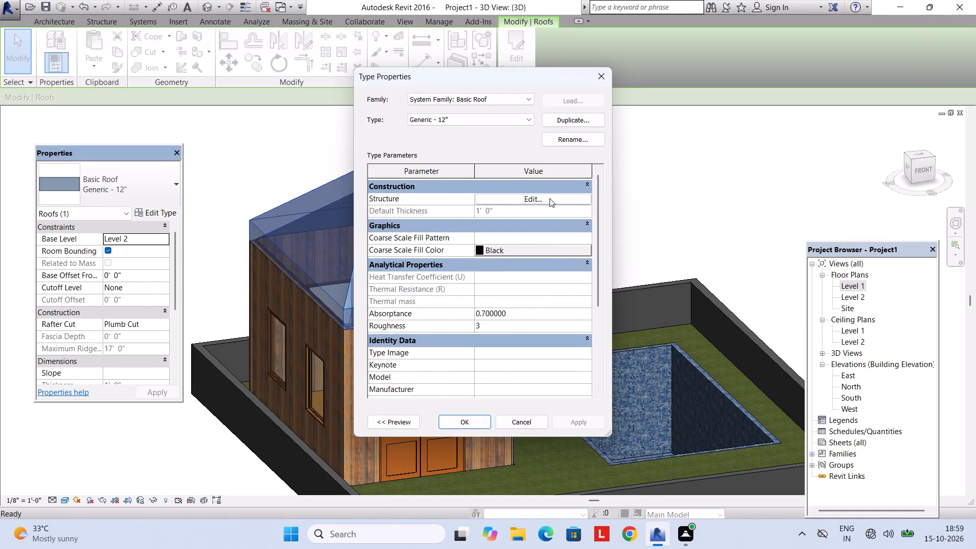
click(546, 200)
click(471, 193)
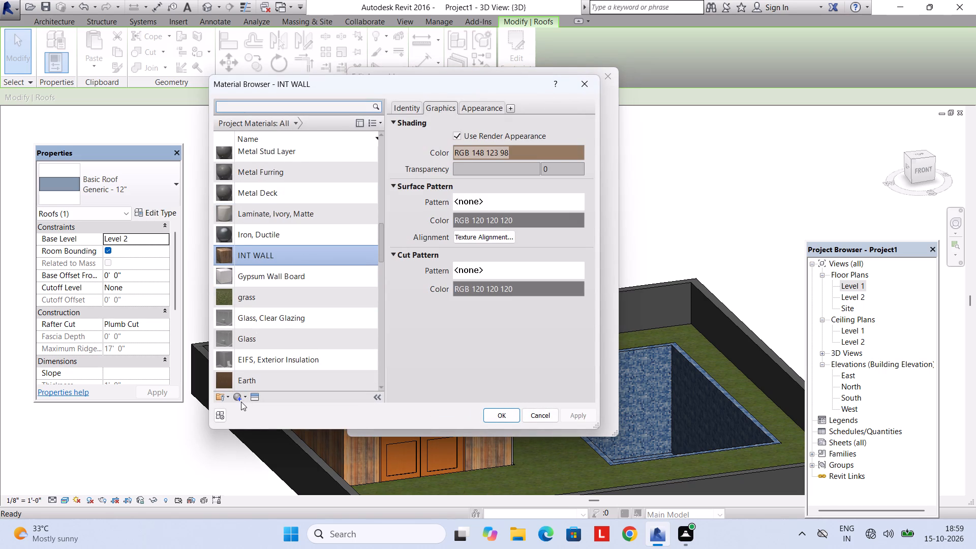
click(241, 402)
click(245, 395)
click(258, 403)
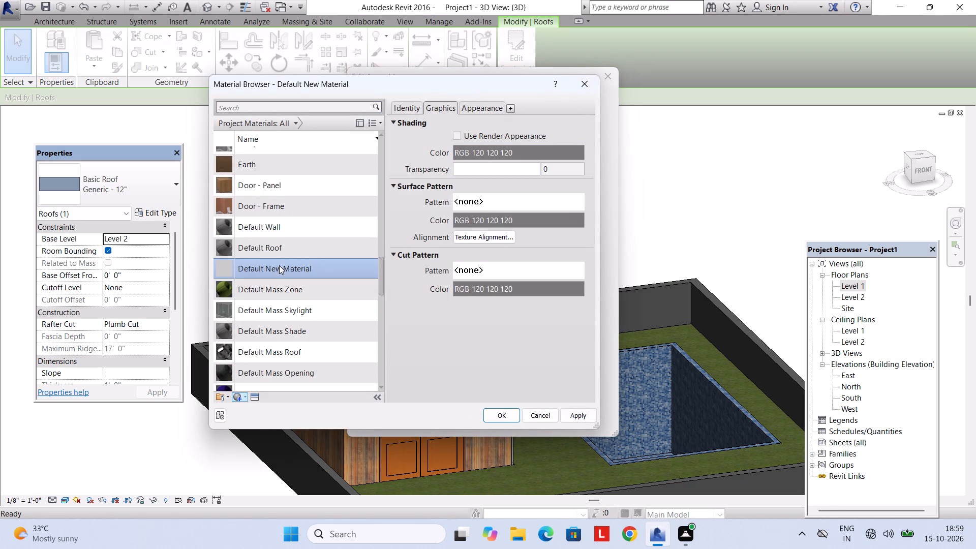
right_click(279, 265)
click(301, 303)
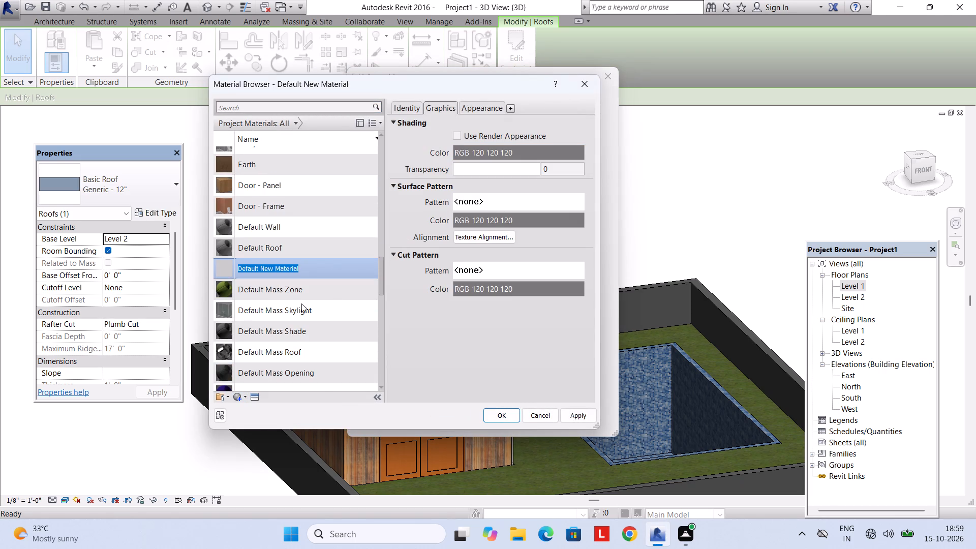
text(roof)
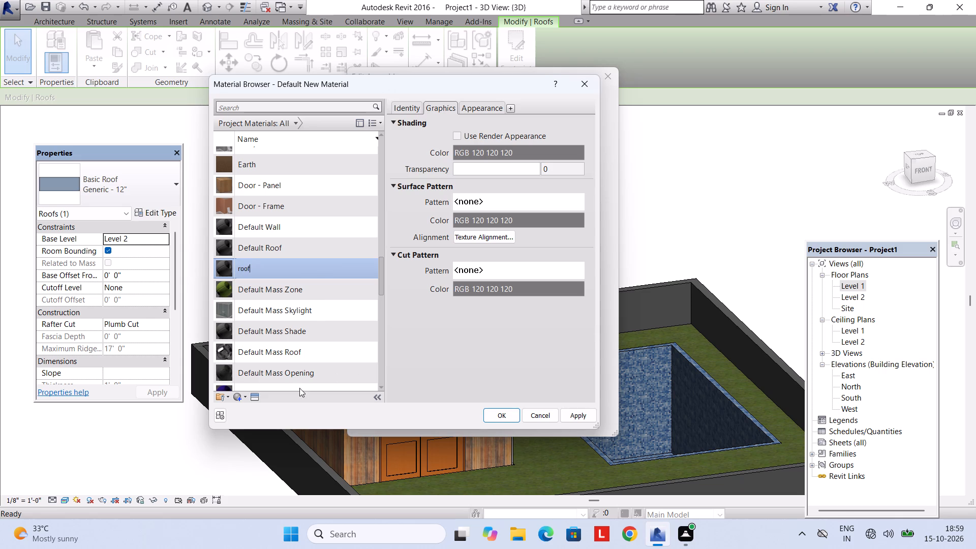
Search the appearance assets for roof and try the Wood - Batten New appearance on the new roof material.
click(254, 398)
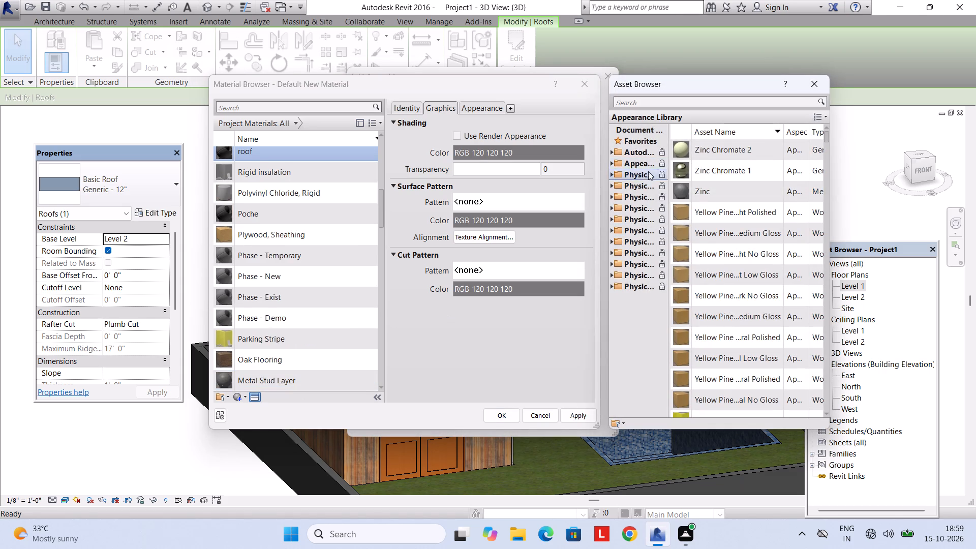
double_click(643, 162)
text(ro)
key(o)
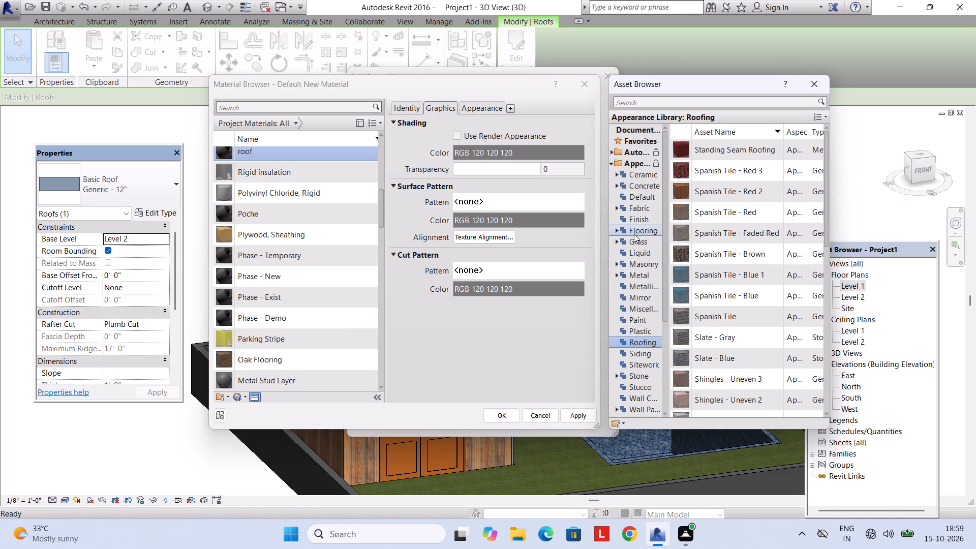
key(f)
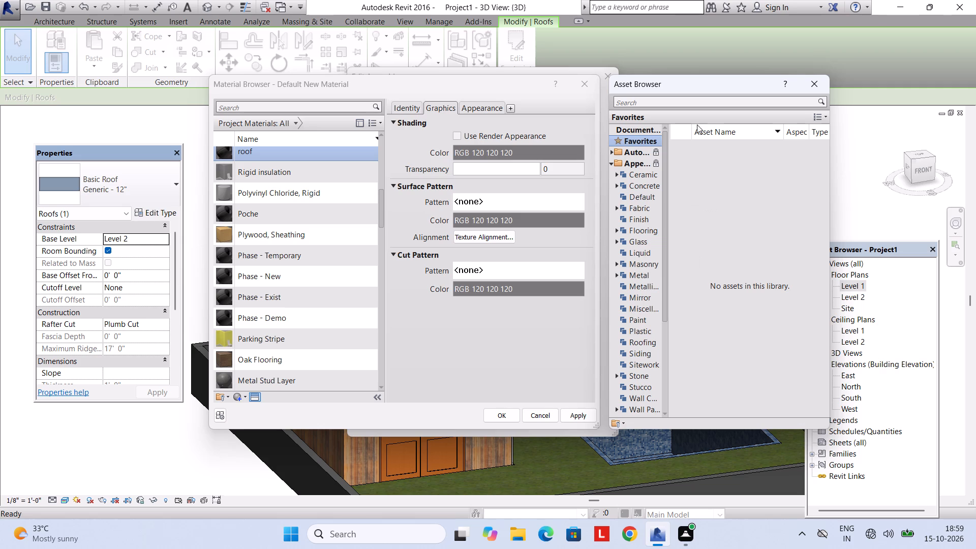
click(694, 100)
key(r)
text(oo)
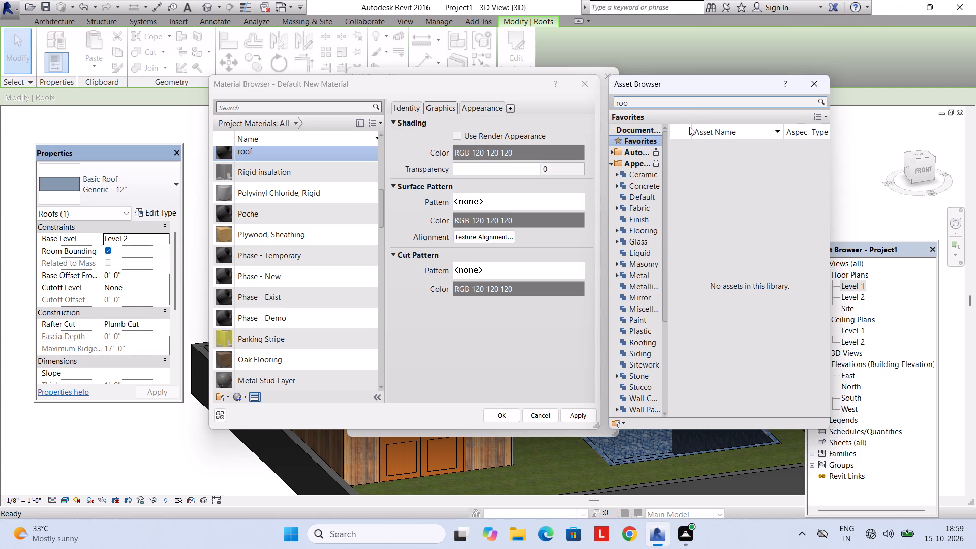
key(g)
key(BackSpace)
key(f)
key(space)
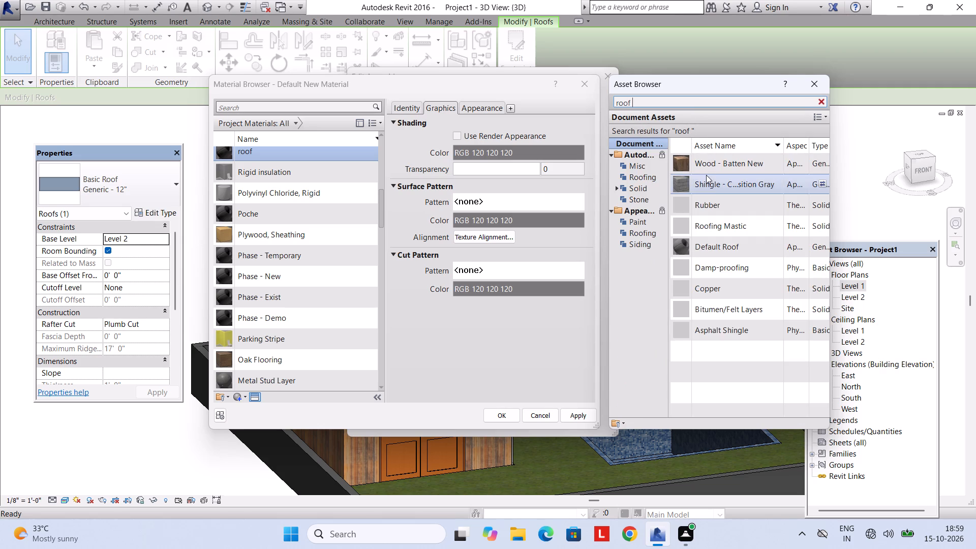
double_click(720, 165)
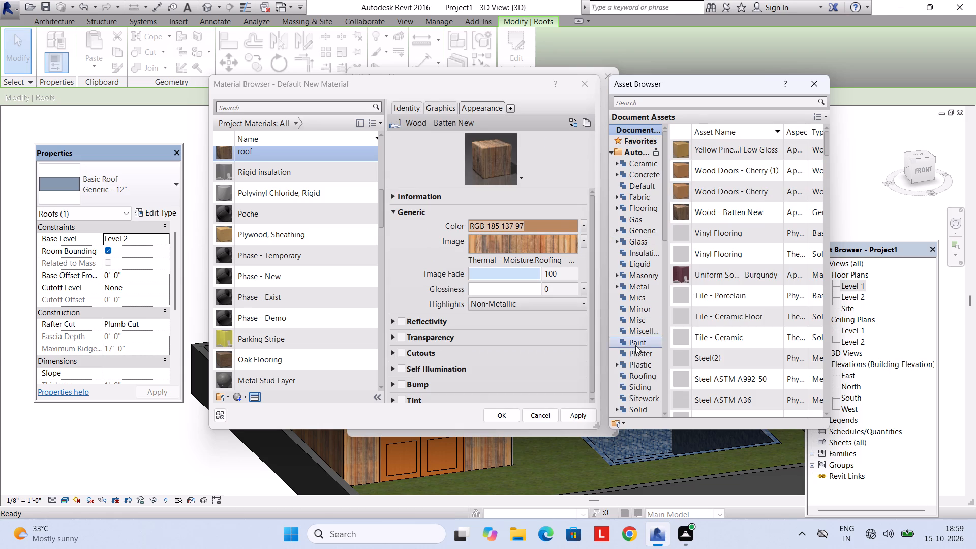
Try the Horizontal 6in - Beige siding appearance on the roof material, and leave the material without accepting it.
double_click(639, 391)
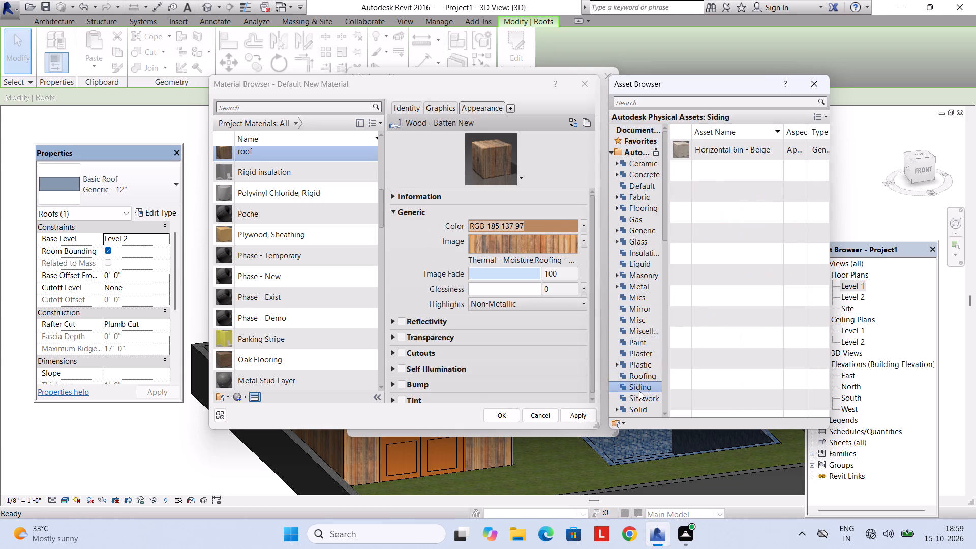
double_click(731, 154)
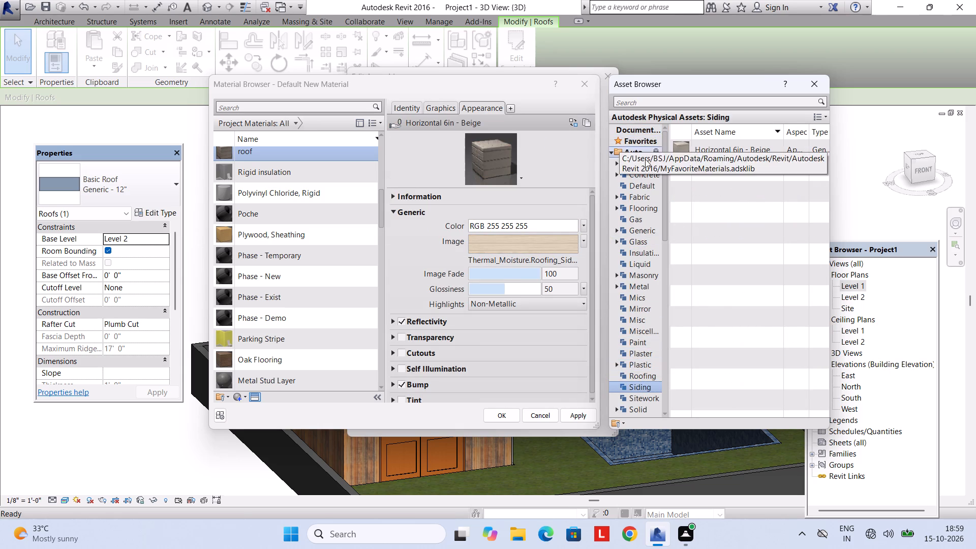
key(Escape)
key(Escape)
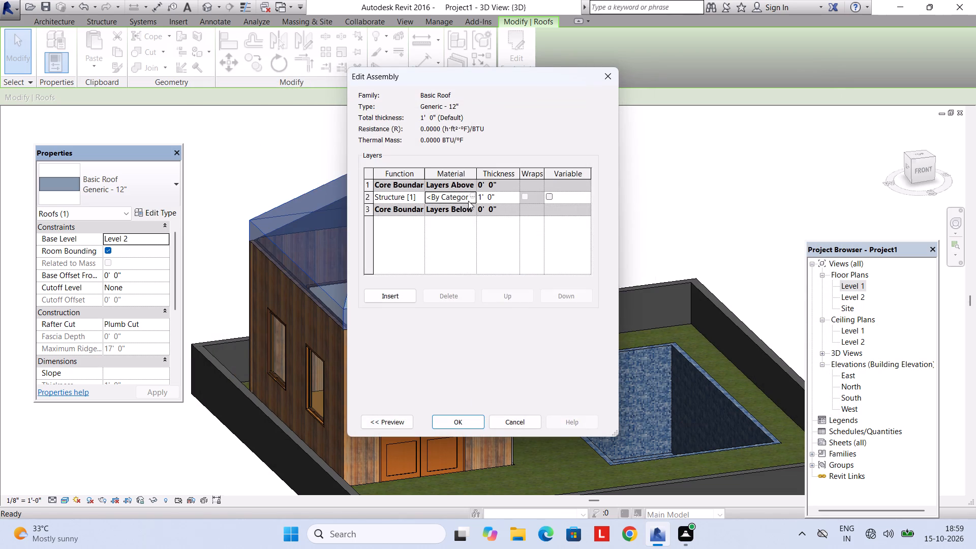
Reopen the material of the roof's structure layer, check the project materials for roof, and create a new material named roof.
click(472, 197)
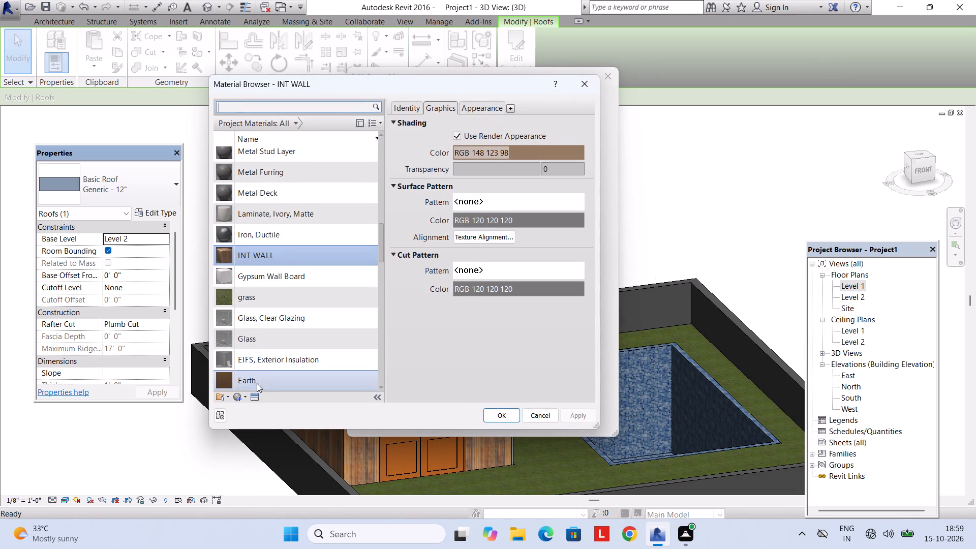
click(240, 400)
click(255, 406)
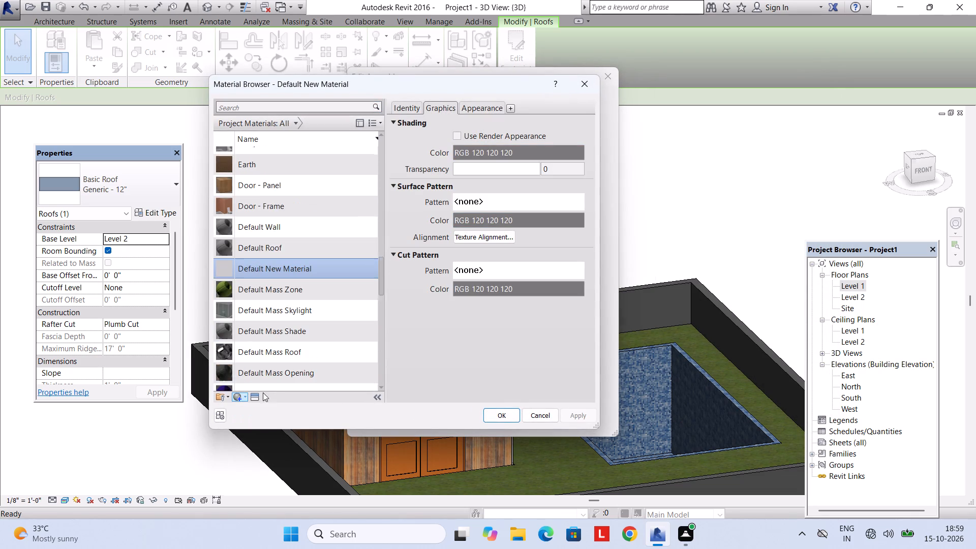
right_click(286, 259)
key(Escape)
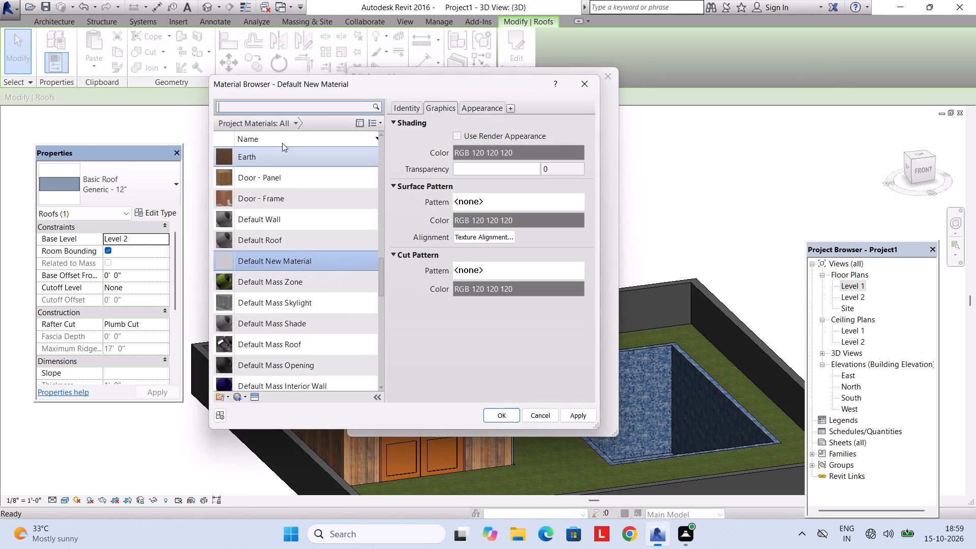
click(279, 109)
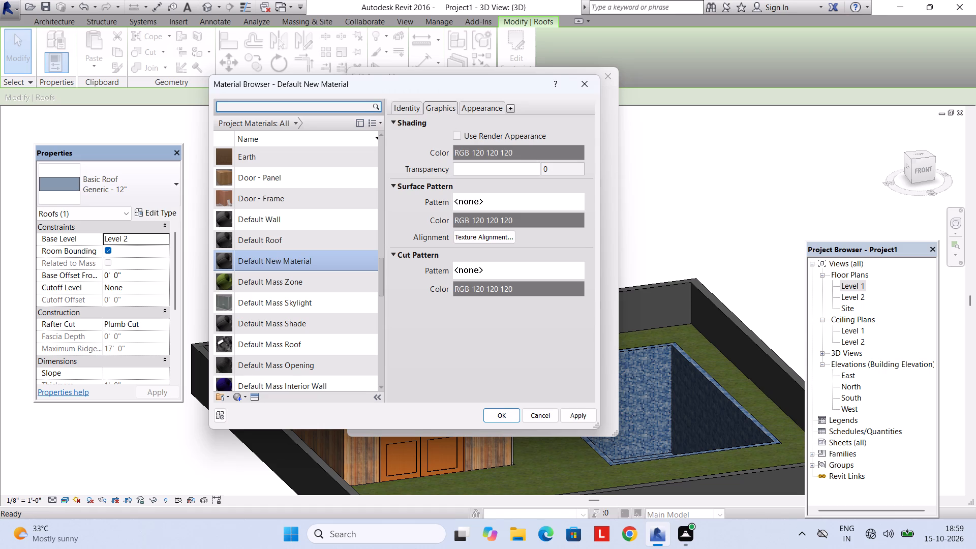
key(BackSpace)
text(roof)
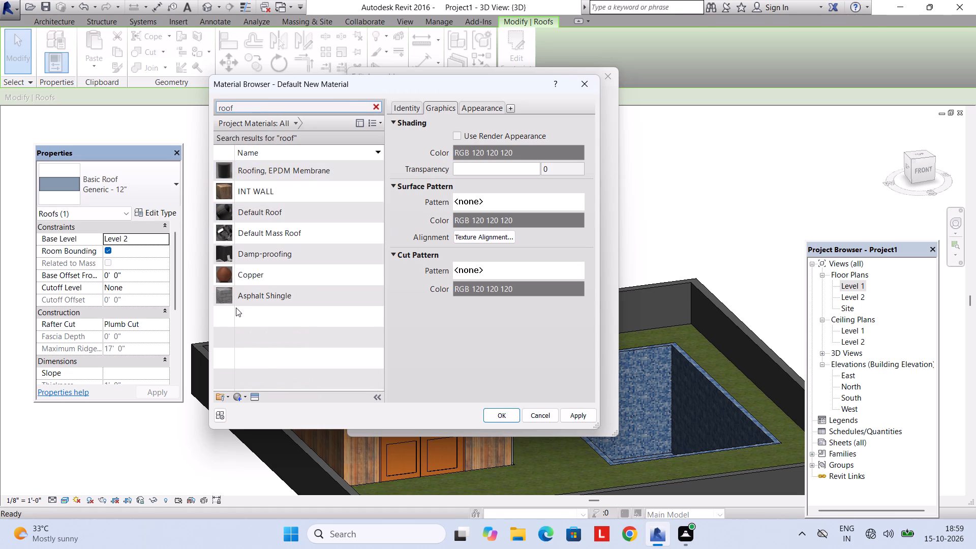
click(234, 394)
click(262, 406)
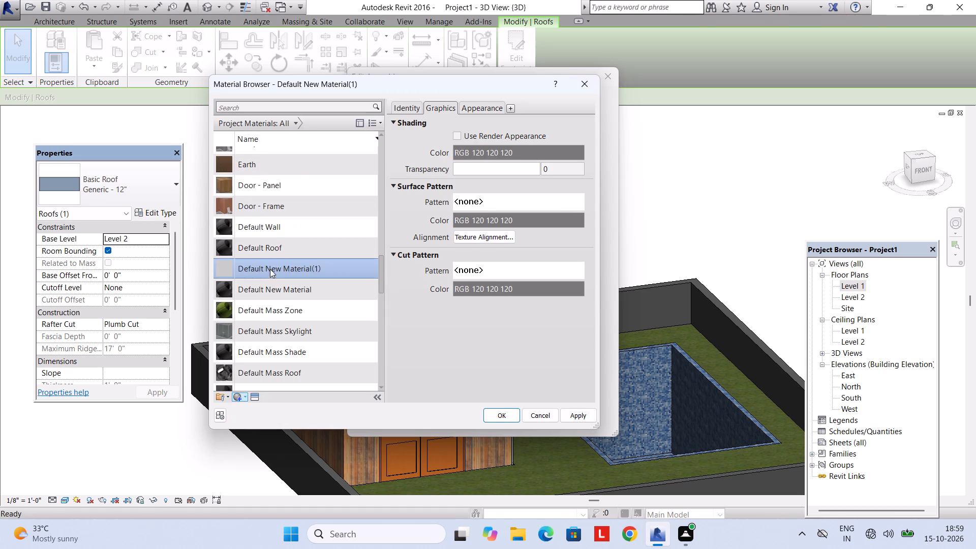
right_click(277, 276)
click(305, 309)
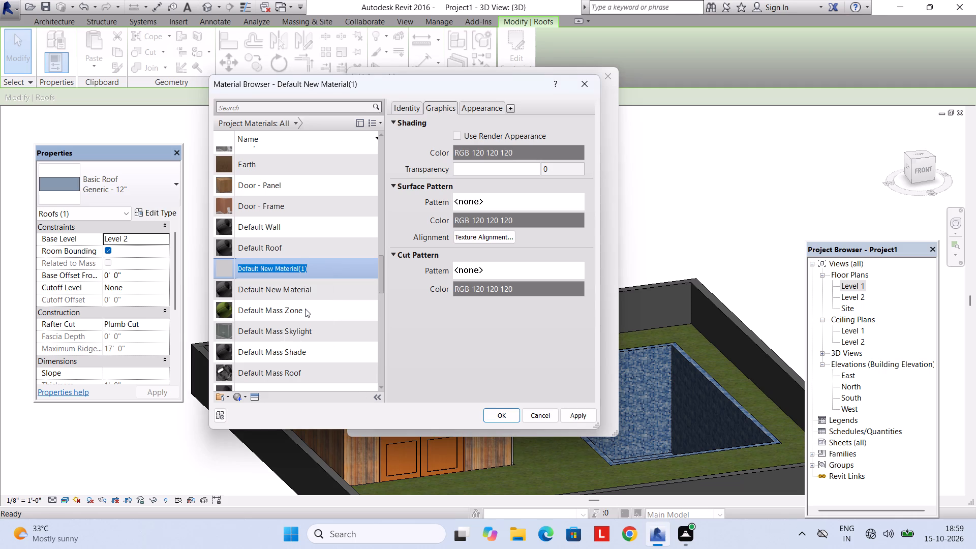
text(roof)
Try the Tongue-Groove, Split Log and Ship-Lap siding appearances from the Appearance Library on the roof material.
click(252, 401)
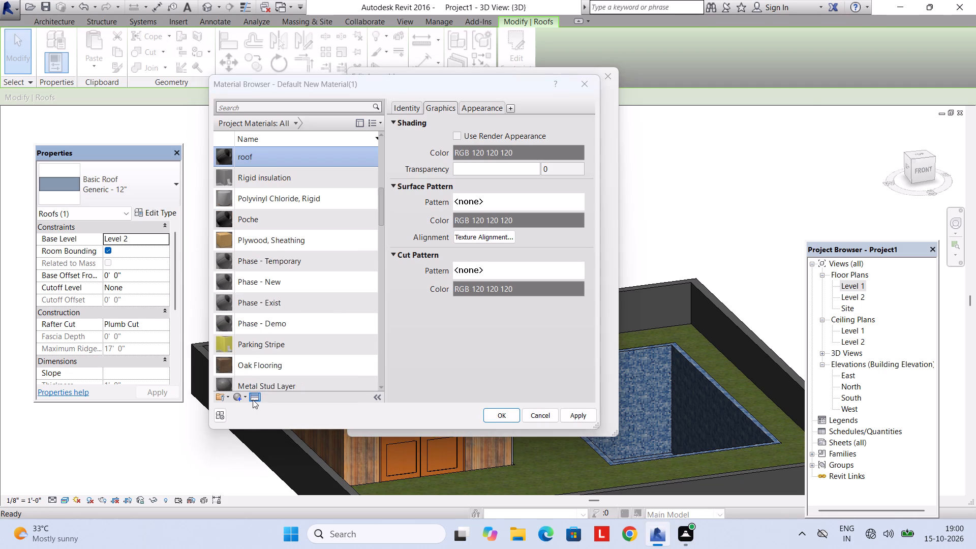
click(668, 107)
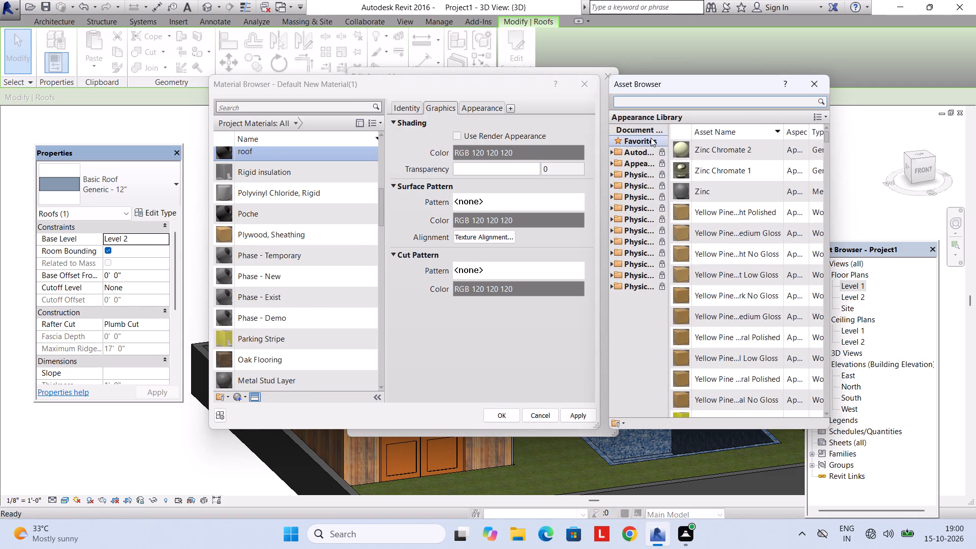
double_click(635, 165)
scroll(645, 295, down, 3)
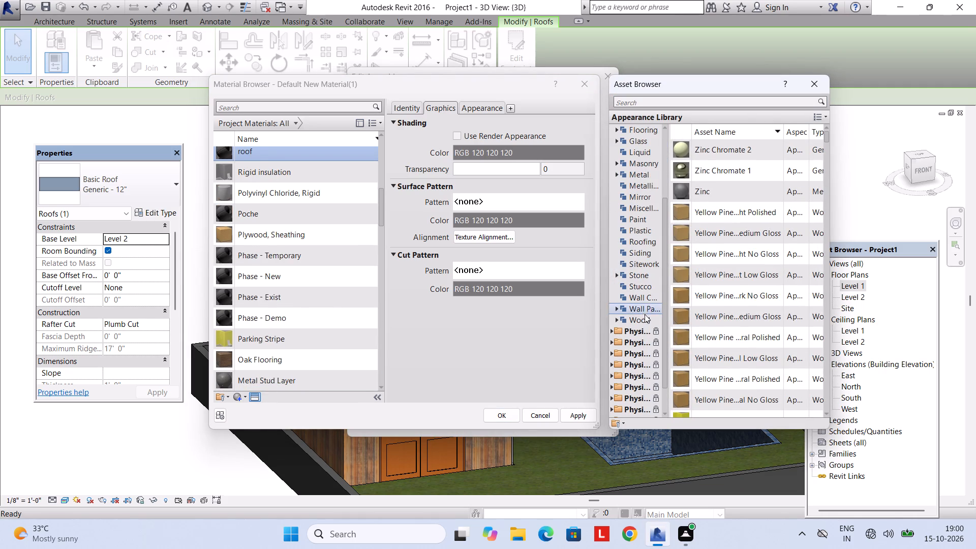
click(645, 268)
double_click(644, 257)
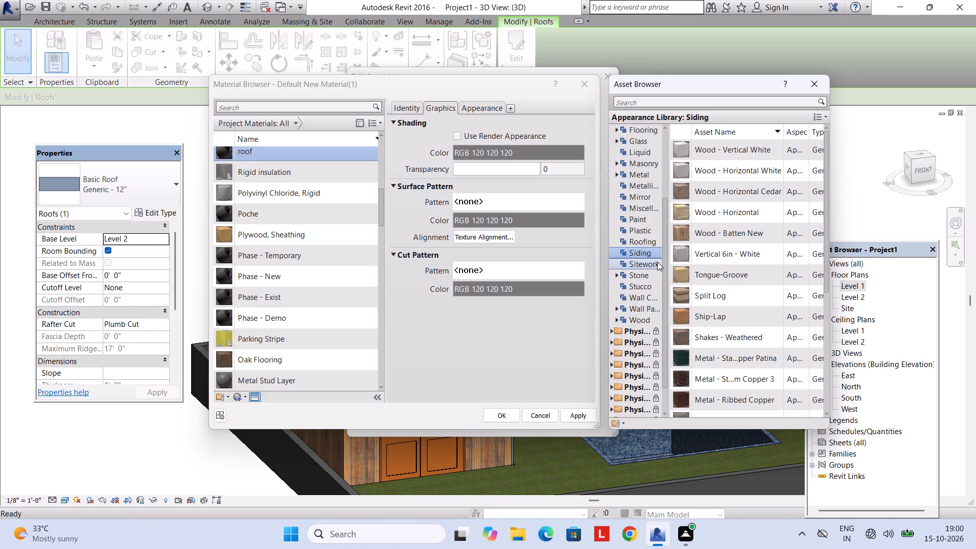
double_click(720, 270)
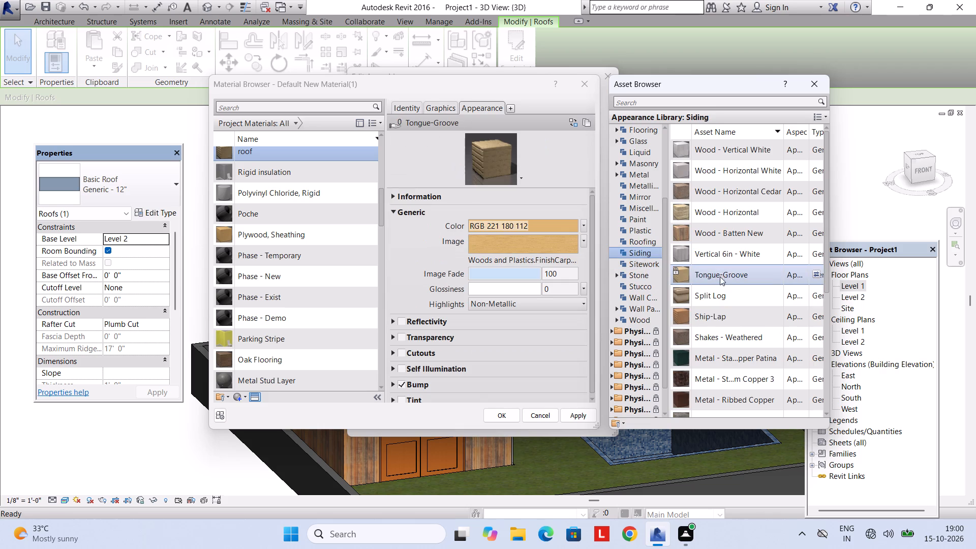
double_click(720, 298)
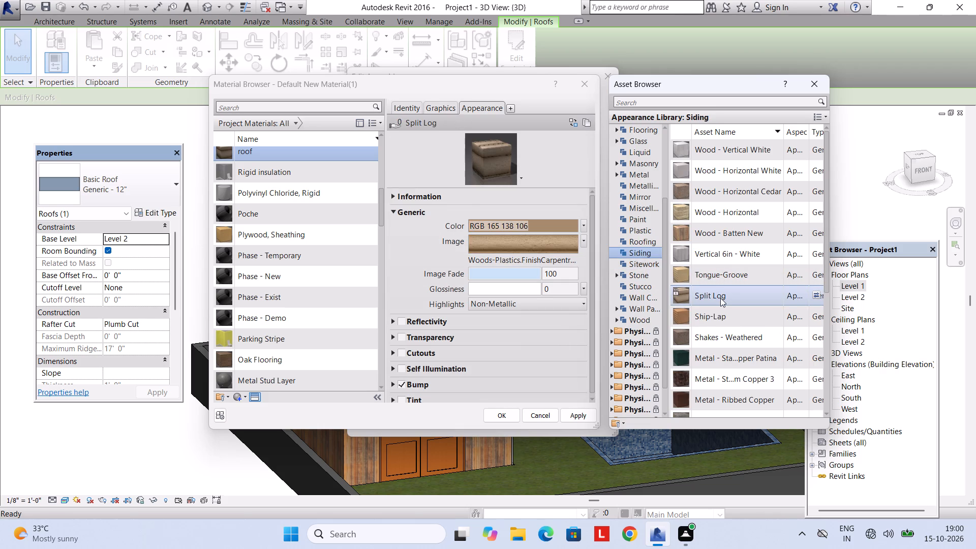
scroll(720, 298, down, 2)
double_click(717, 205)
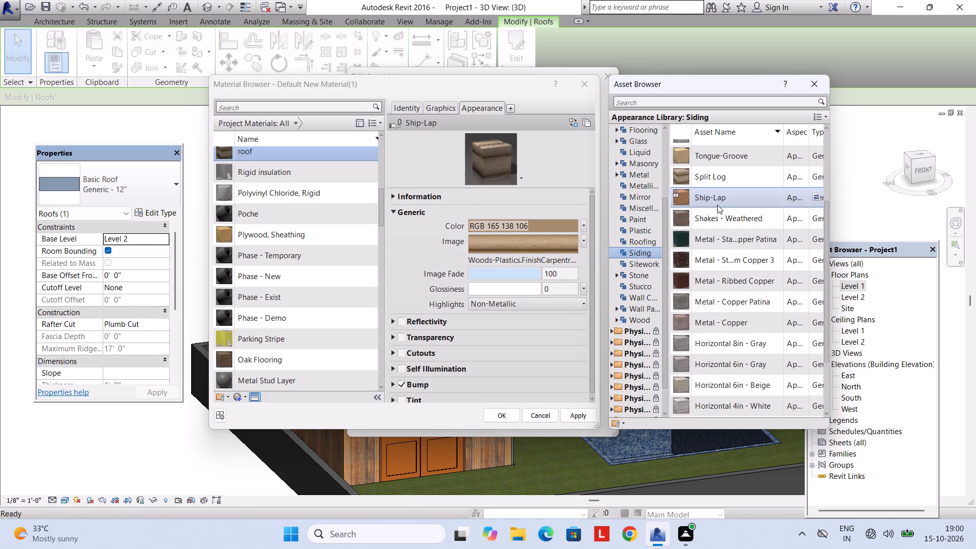
Try the Bevel, Board-Batten, Composite - Gray and Horizontal 4in - Gray siding appearances, and apply Horizontal 4in - White to the roof material.
scroll(722, 223, down, 4)
scroll(717, 290, down, 4)
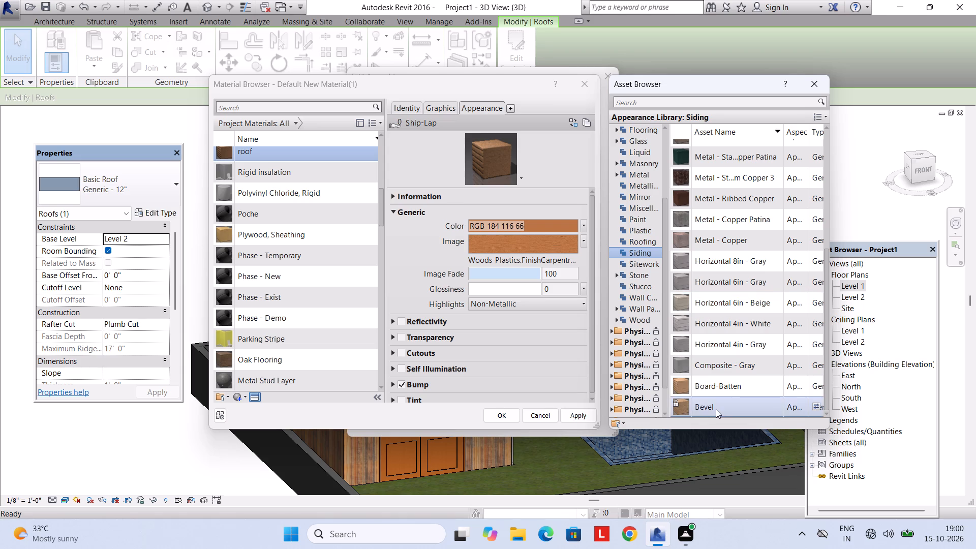
double_click(716, 409)
double_click(720, 381)
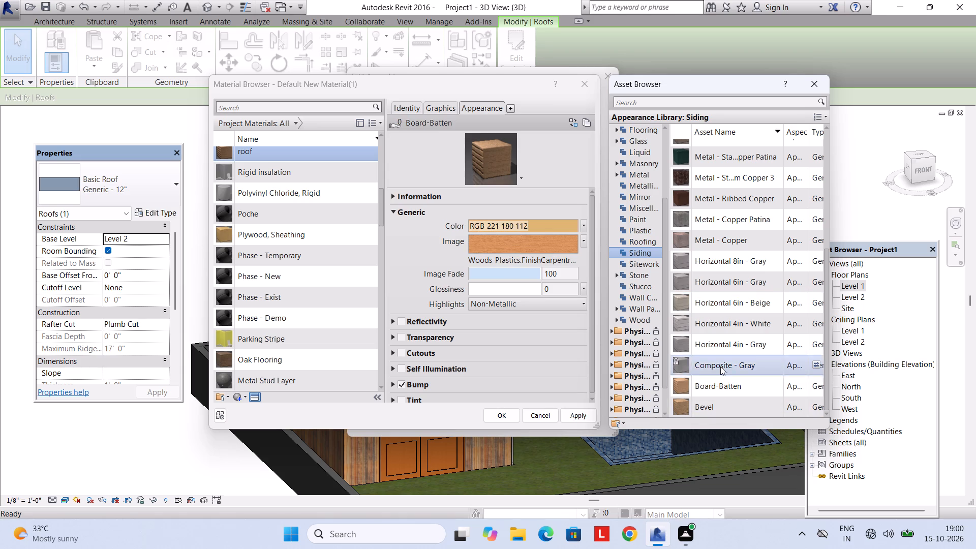
double_click(722, 358)
double_click(724, 348)
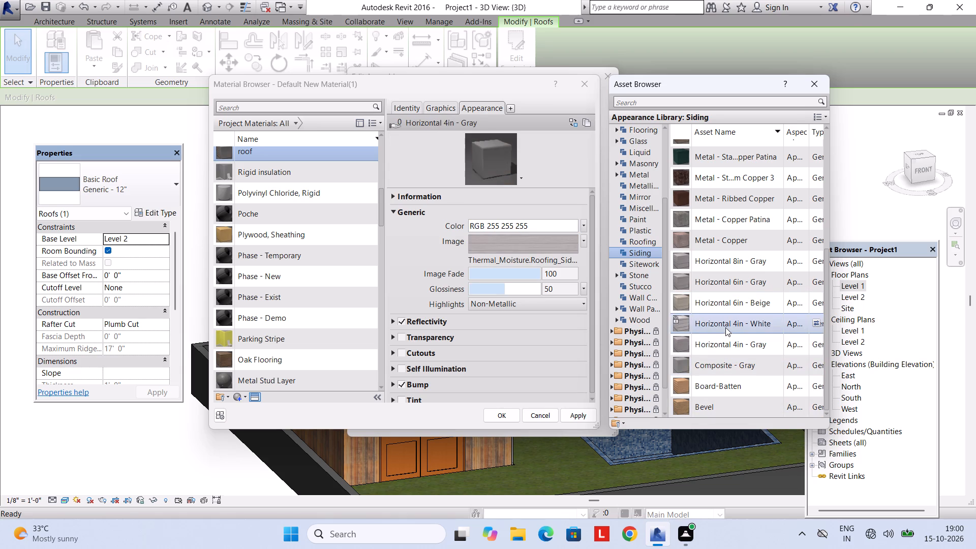
double_click(724, 324)
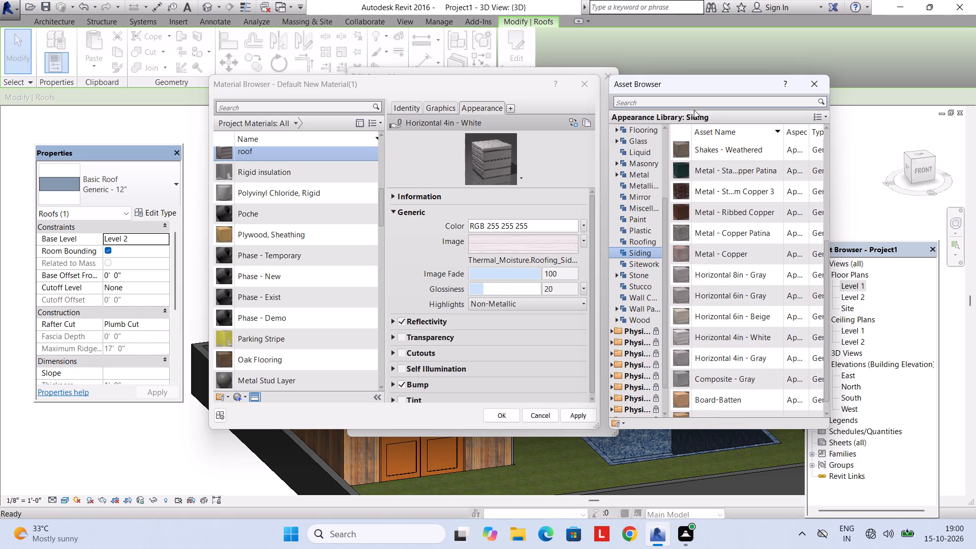
Search the appearance assets for plants, trees and green, and clear the search.
click(685, 101)
text(plants)
key(Return)
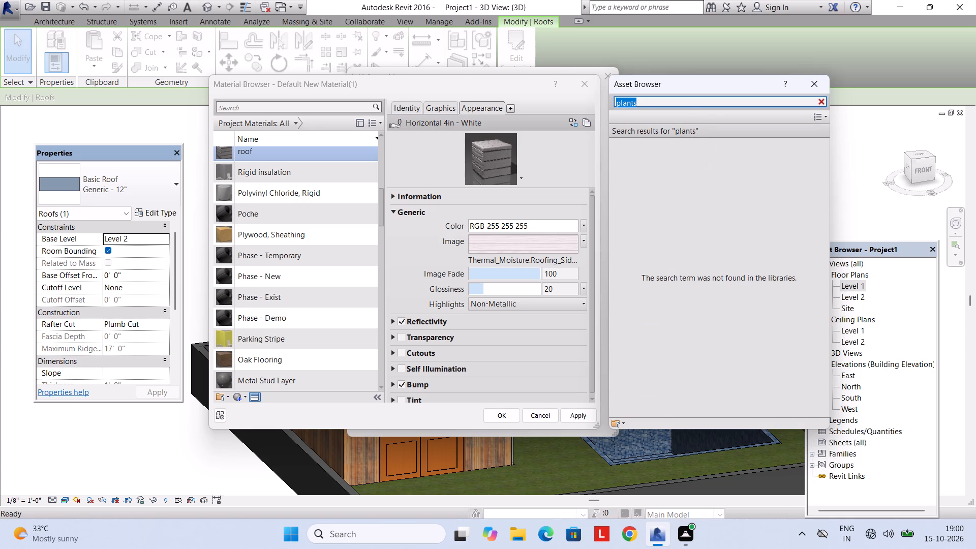
key(BackSpace)
text(trees)
key(Return)
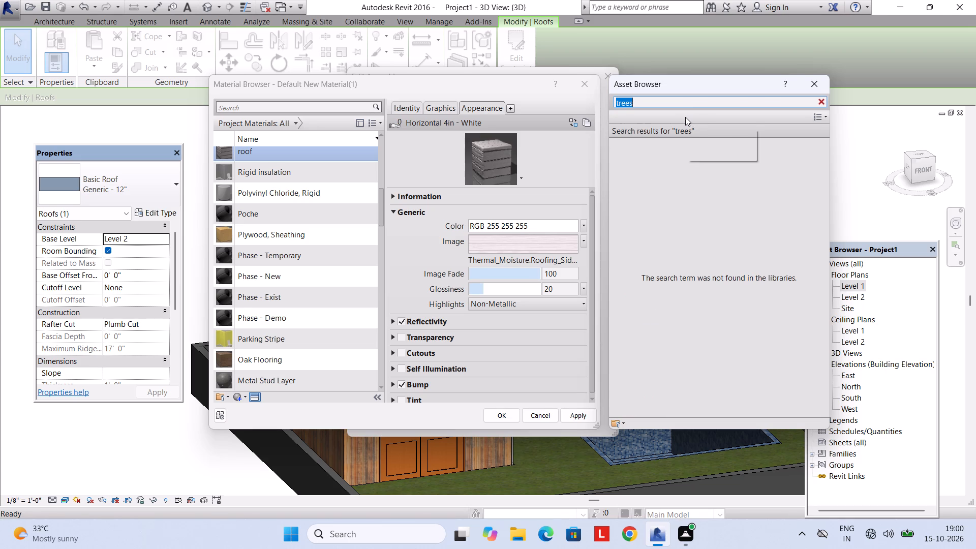
key(BackSpace)
text(grerern)
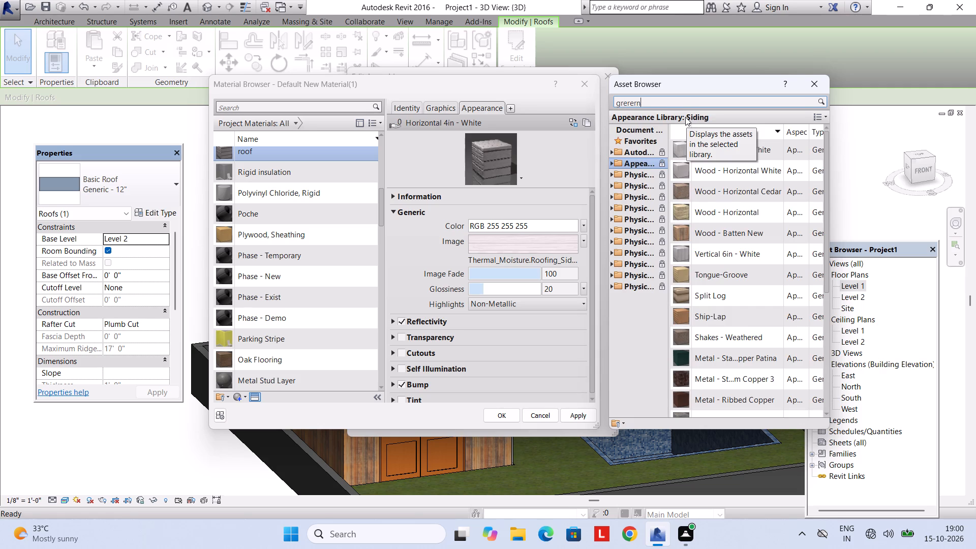
key(BackSpace)
key(BackSpace)
key(BackSpace)
key(BackSpace)
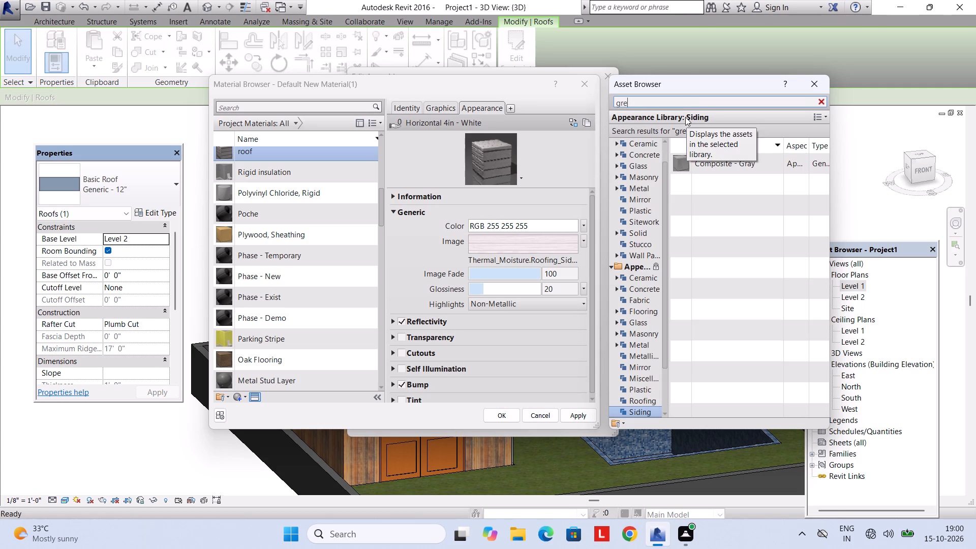
text(en)
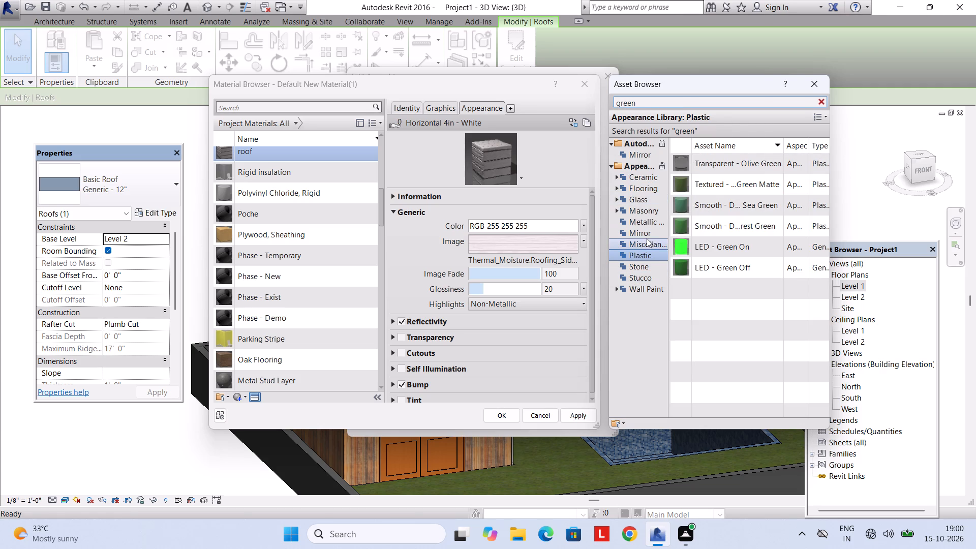
key(BackSpace)
key(BackSpace)
key(BackSpace)
key(BackSpace)
key(BackSpace)
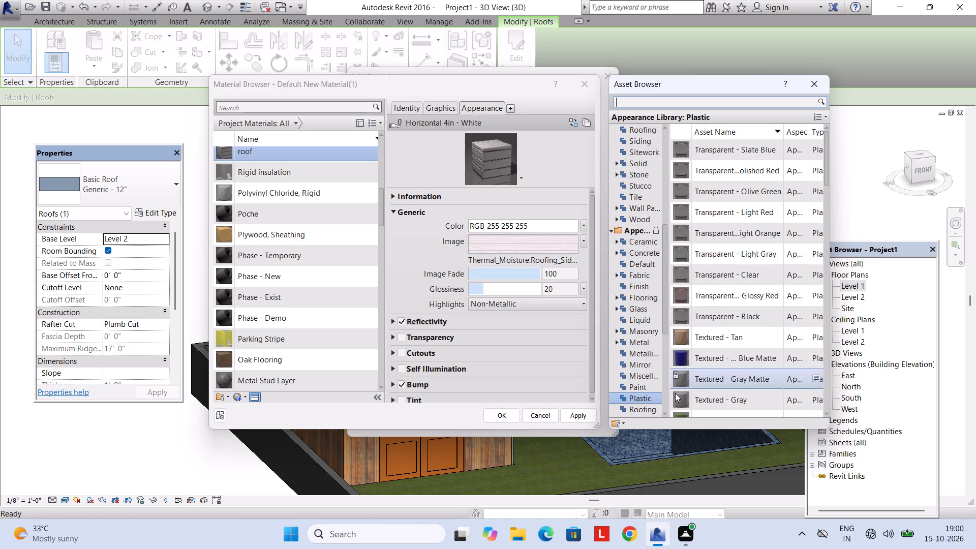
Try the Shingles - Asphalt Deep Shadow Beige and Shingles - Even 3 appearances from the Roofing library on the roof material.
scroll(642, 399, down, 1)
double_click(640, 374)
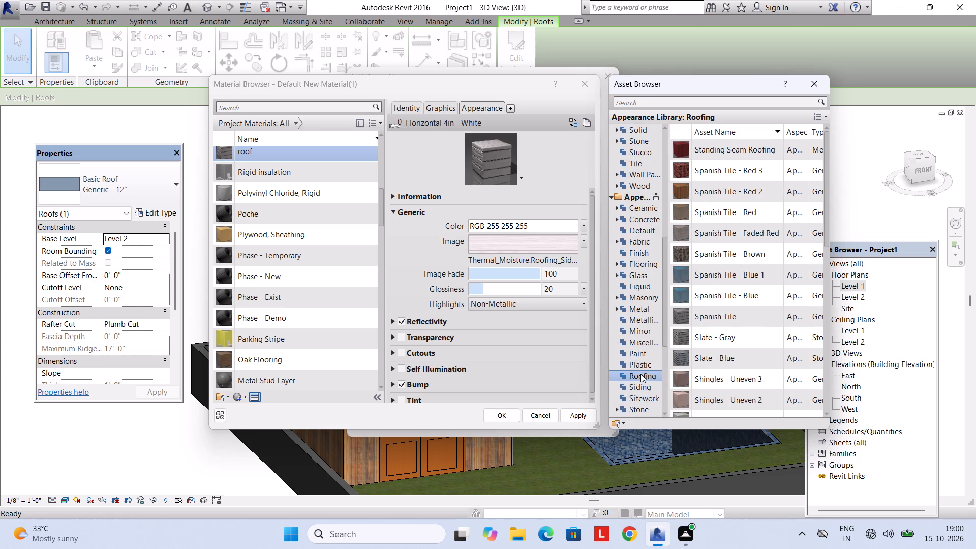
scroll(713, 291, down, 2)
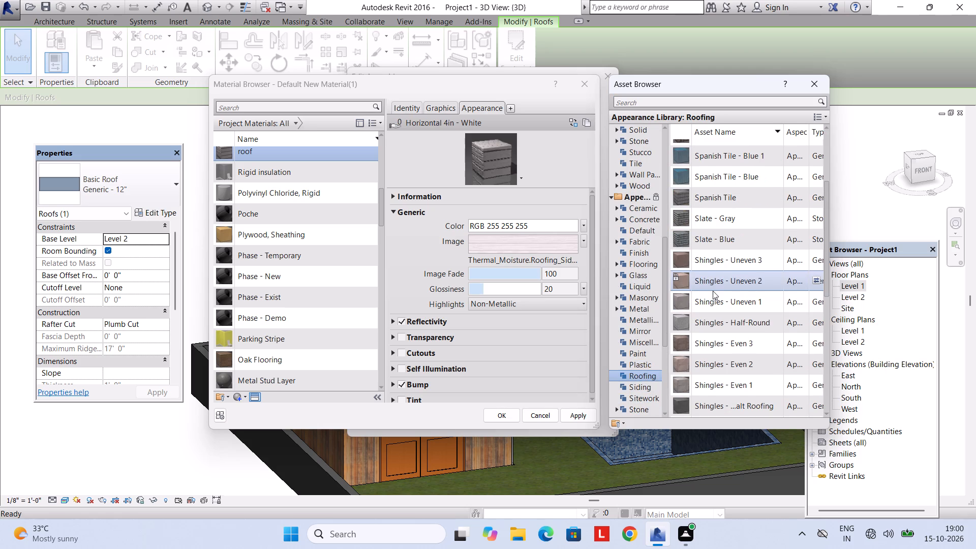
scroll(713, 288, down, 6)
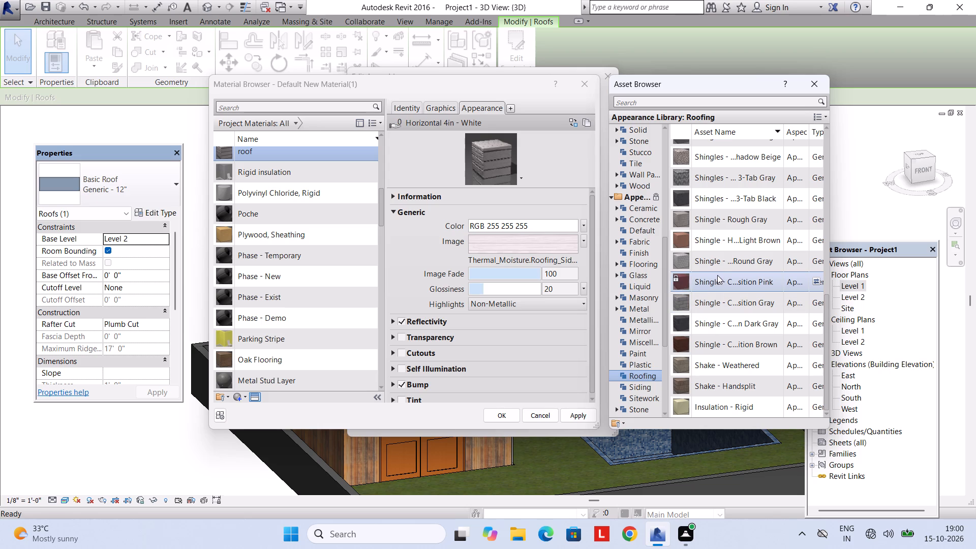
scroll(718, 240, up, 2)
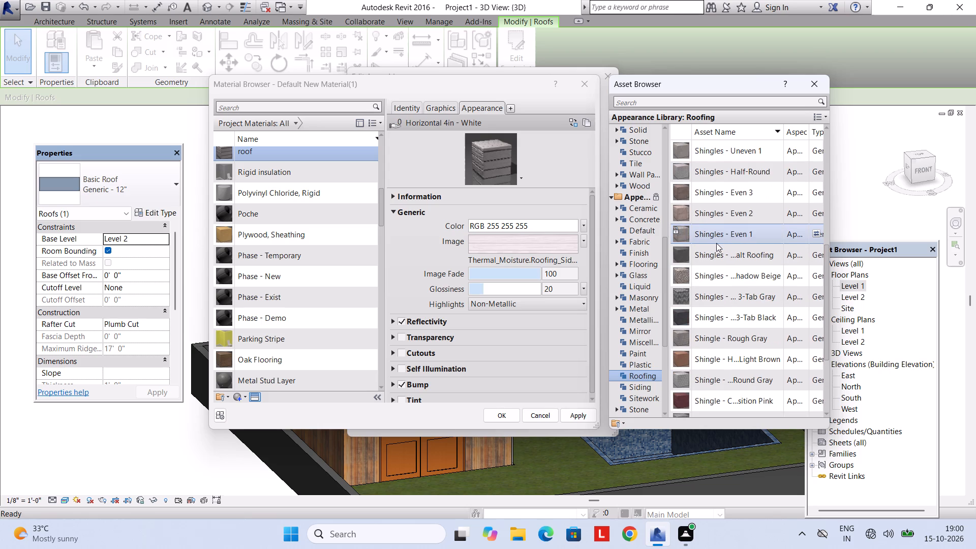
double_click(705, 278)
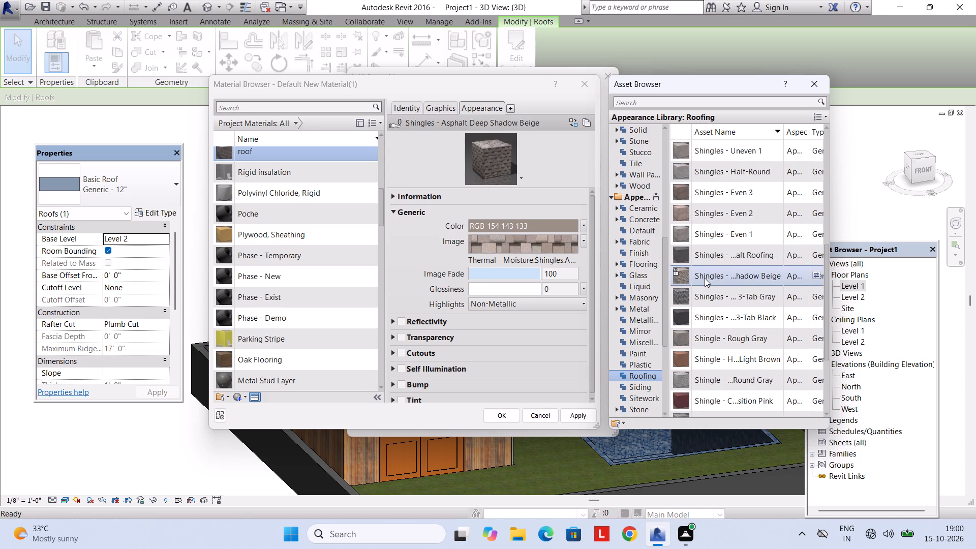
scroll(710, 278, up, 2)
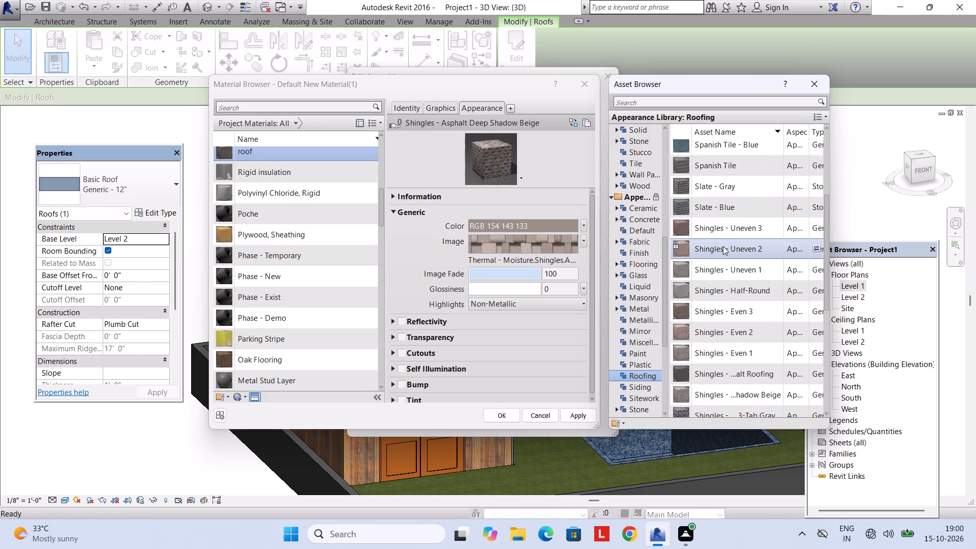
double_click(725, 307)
Apply the Spanish Tile - Brown appearance to the roof material and accept the change through the roof type's settings.
scroll(725, 302, up, 2)
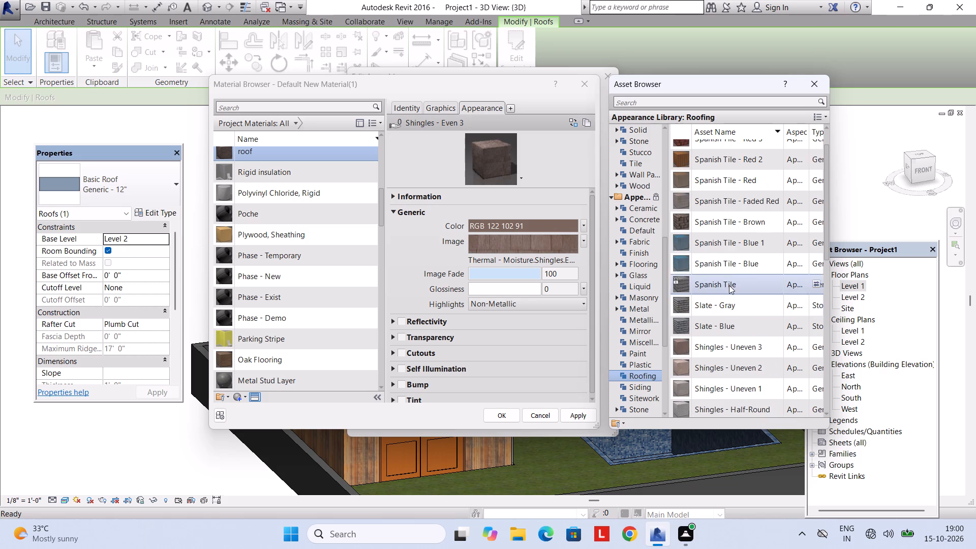
double_click(728, 228)
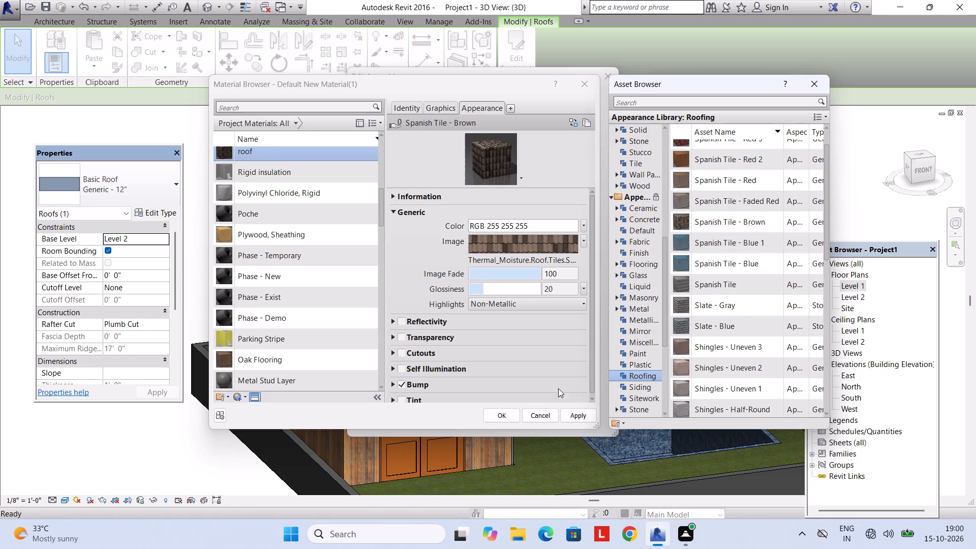
click(503, 416)
click(484, 421)
click(475, 421)
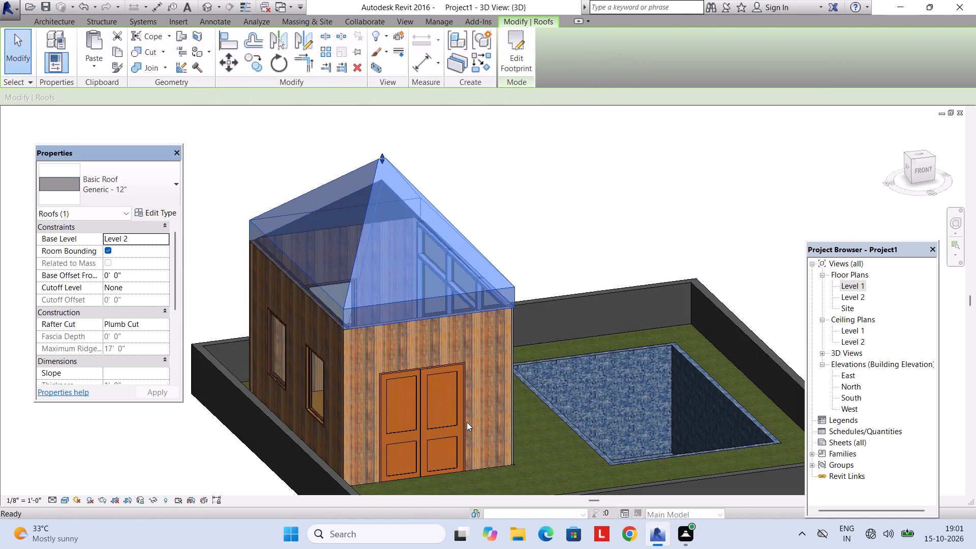
key(Escape)
Examine the tiled roof, the house and the pool from several sides in the 3D view.
shift+middle_drag(516, 335, 457, 339)
scroll(459, 333, down, 3)
shift+middle_drag(459, 333, 457, 333)
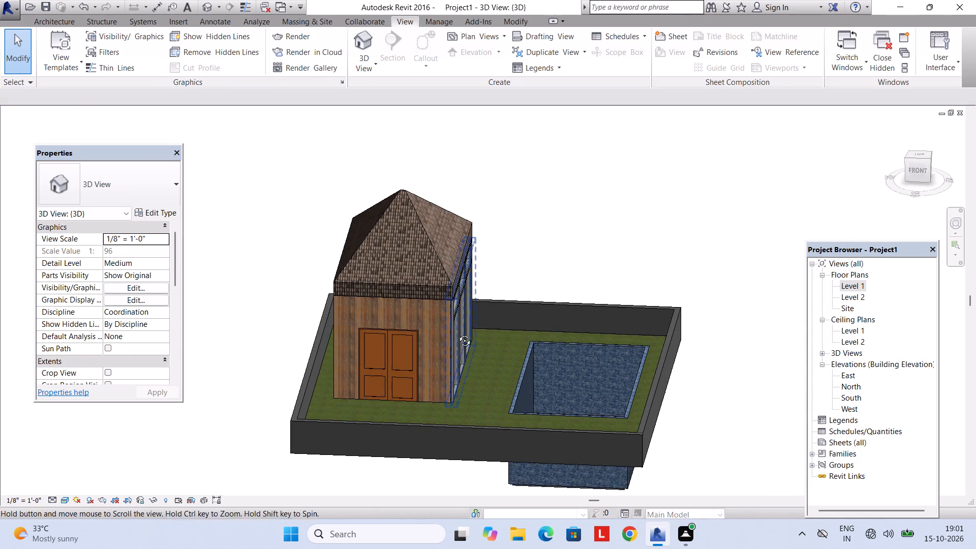
shift+middle_drag(457, 333, 334, 288)
shift+scroll(363, 348, down, 1)
middle_drag(570, 291, 486, 351)
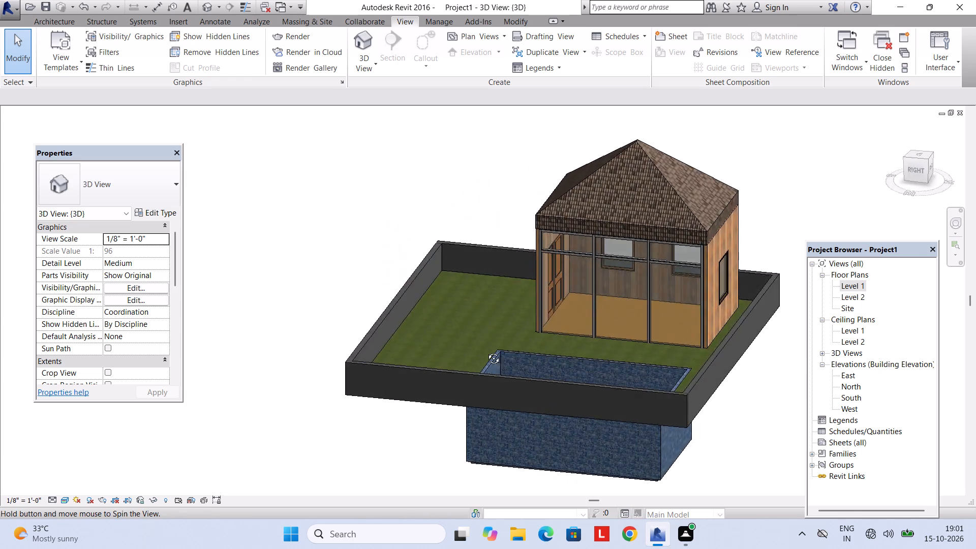
middle_drag(486, 351, 691, 394)
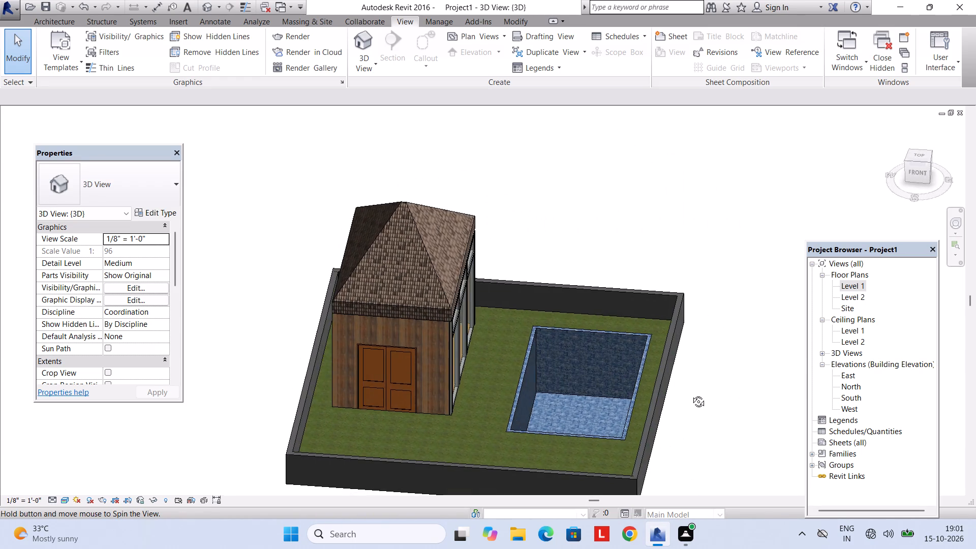
middle_drag(691, 394, 669, 416)
scroll(662, 408, down, 3)
shift+middle_drag(660, 407, 631, 452)
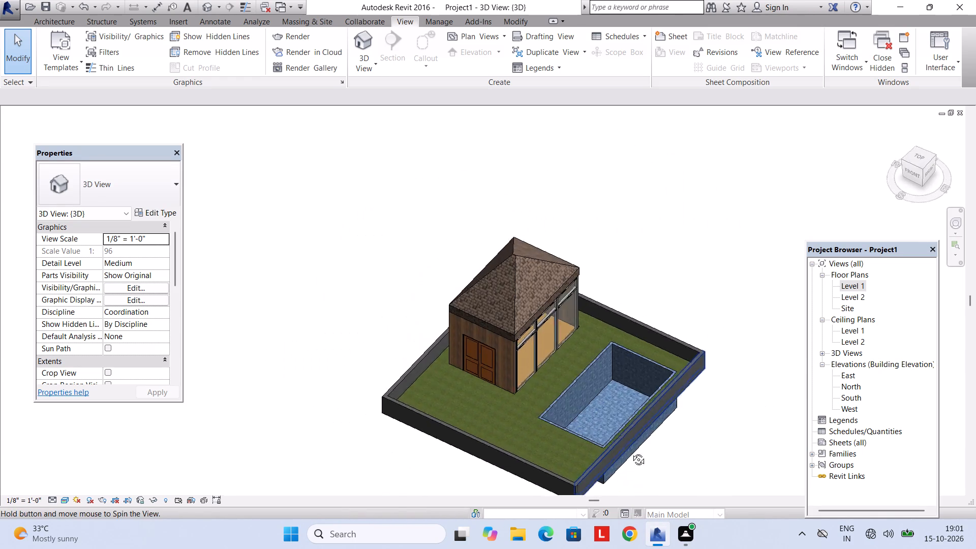
shift+middle_drag(631, 452, 677, 429)
Open the Level 1 floor plan with the house and pool in view.
double_click(849, 288)
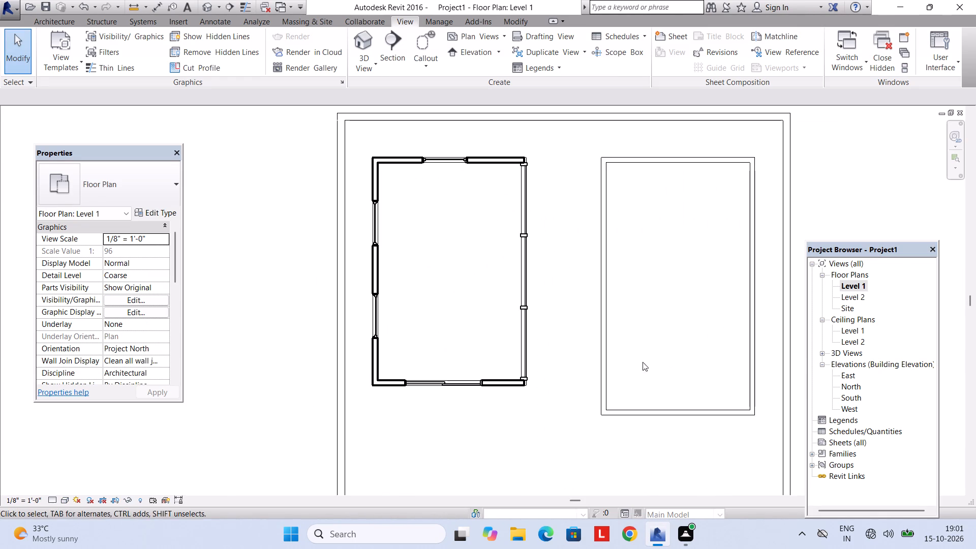
middle_drag(593, 358, 594, 378)
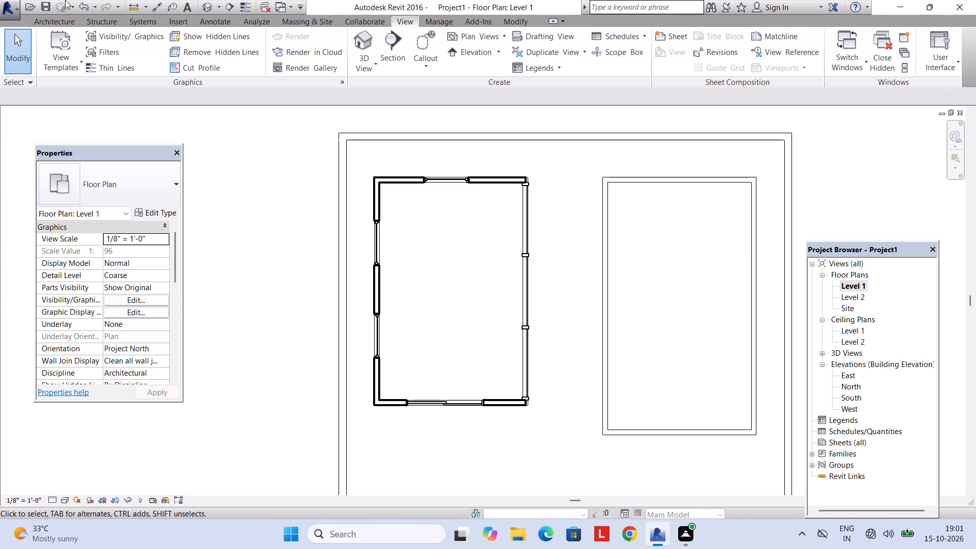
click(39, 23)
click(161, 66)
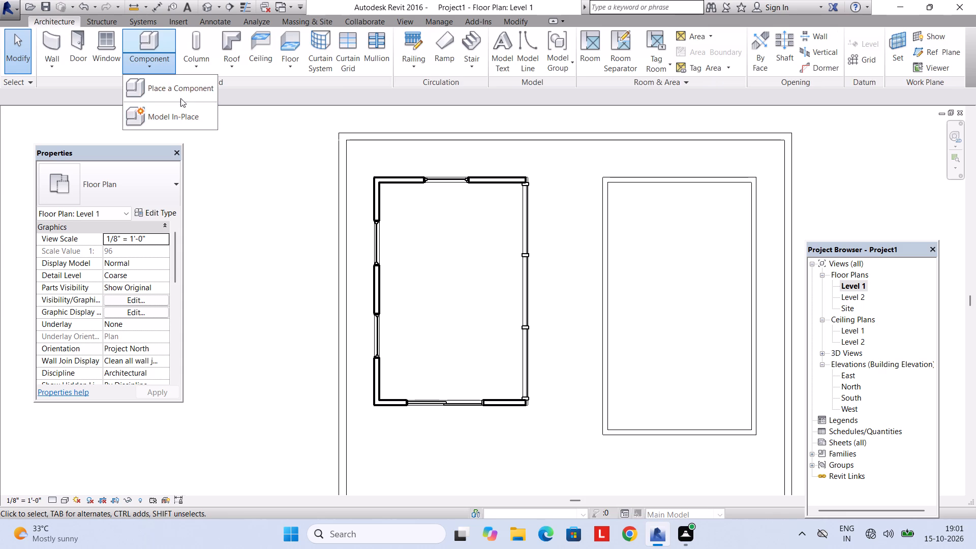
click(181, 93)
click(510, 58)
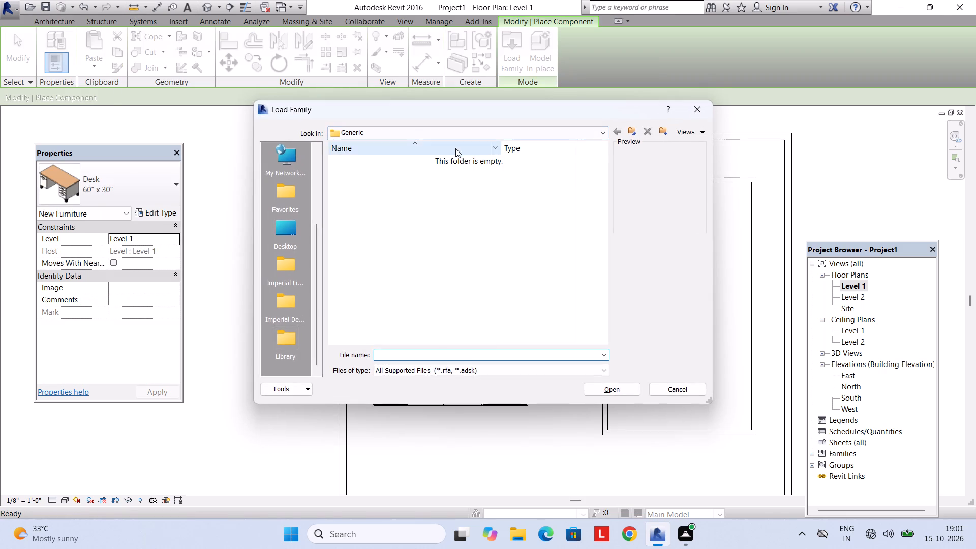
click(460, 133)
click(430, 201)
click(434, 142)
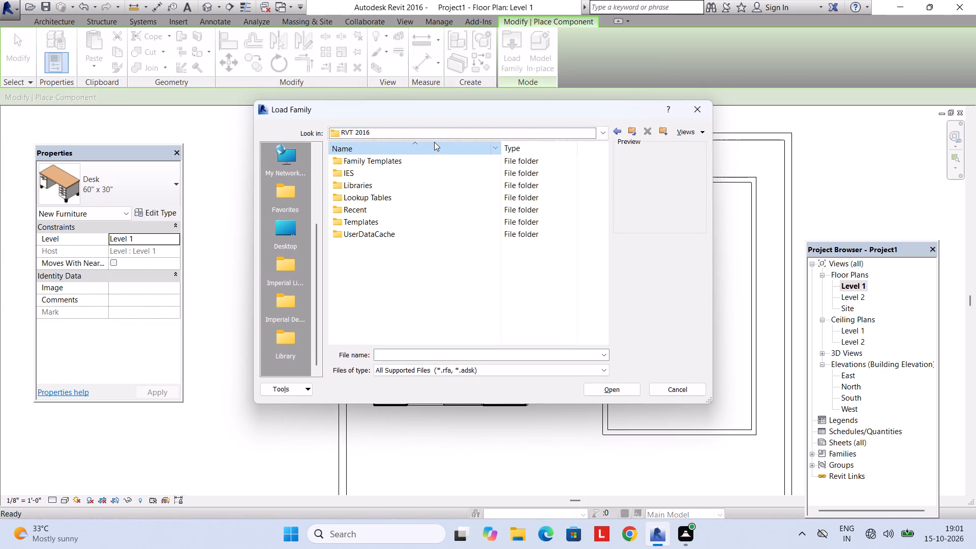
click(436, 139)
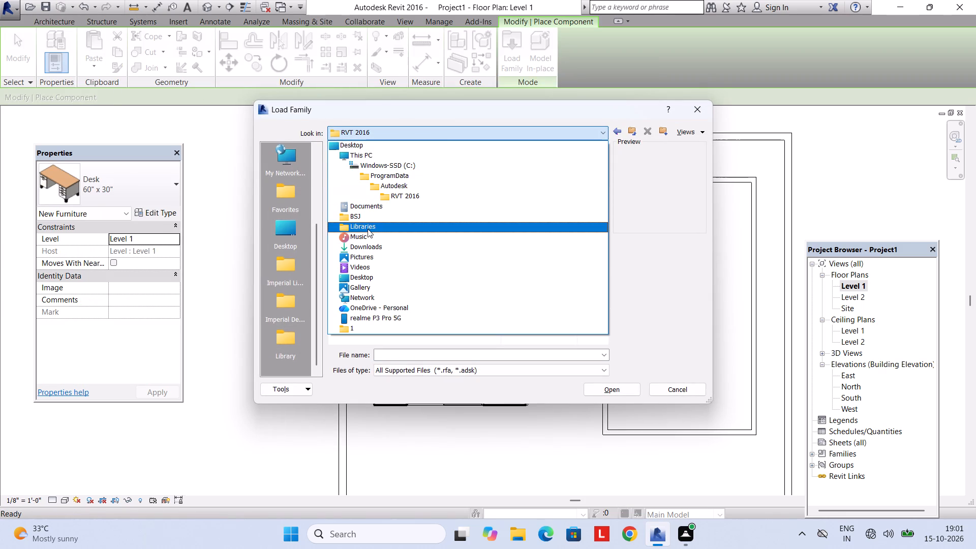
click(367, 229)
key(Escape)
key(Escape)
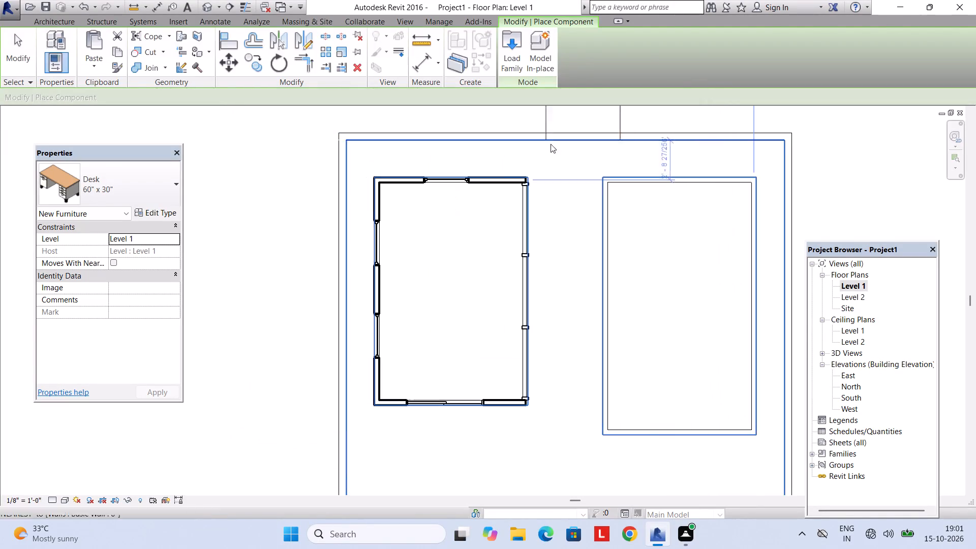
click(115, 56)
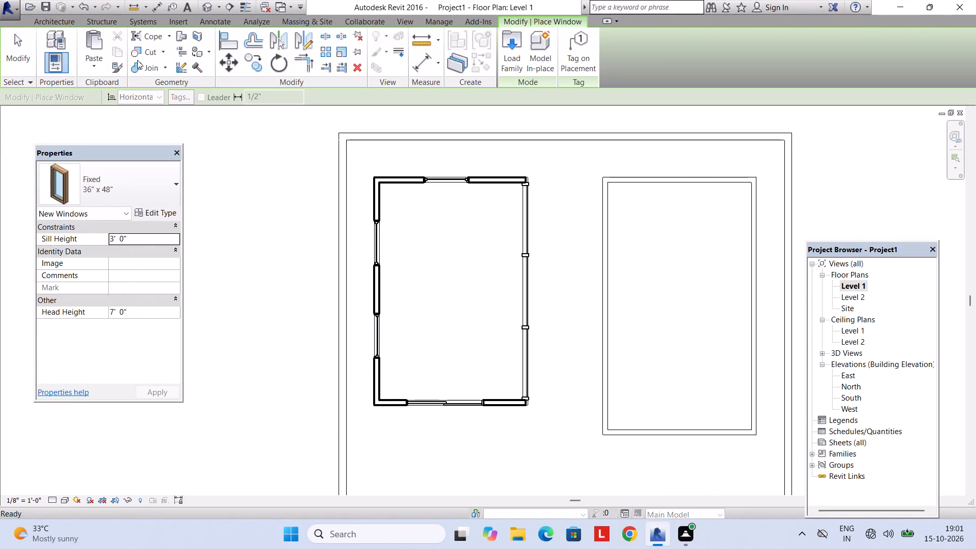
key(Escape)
Load the Bed-Standard component family from the Beds folder of the US Imperial furniture library.
click(146, 65)
click(195, 100)
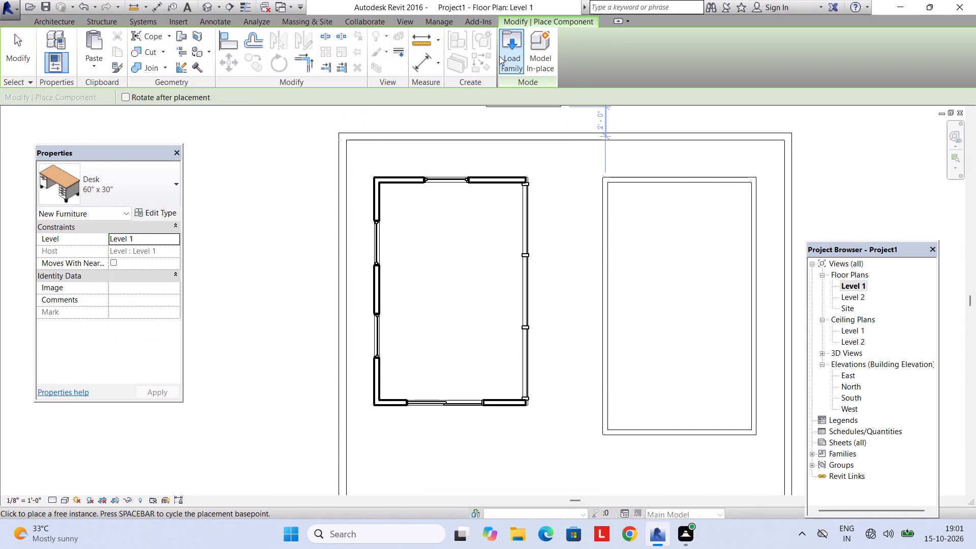
click(499, 56)
click(467, 143)
click(489, 130)
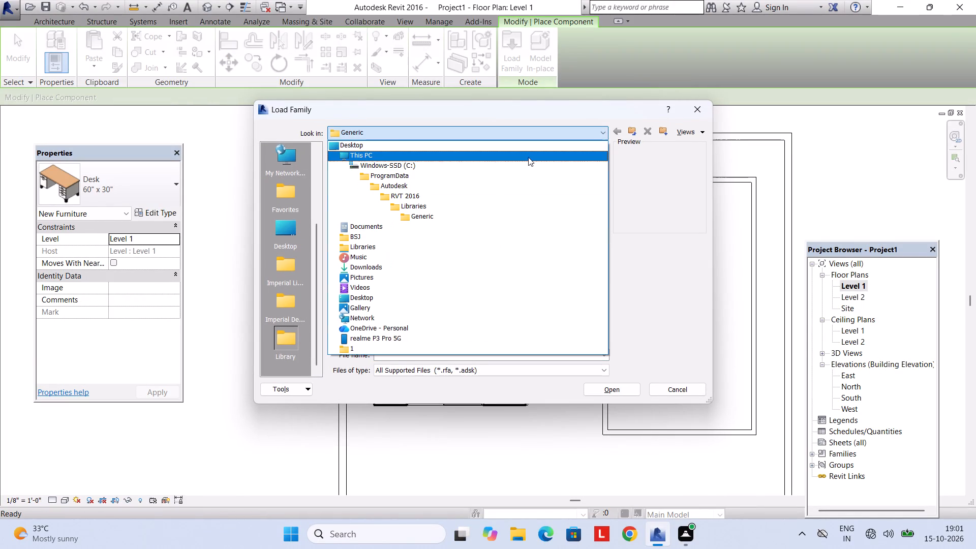
click(432, 211)
double_click(397, 181)
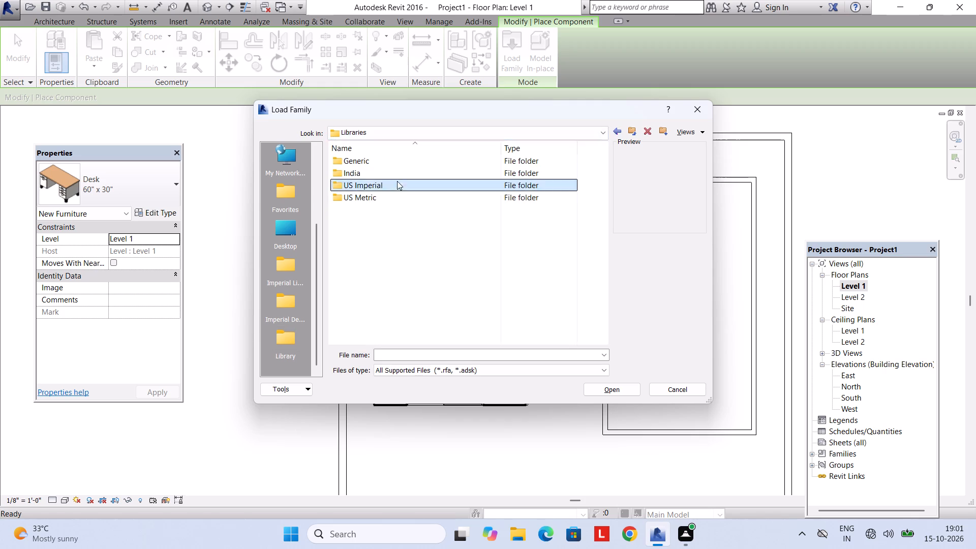
scroll(378, 263, down, 1)
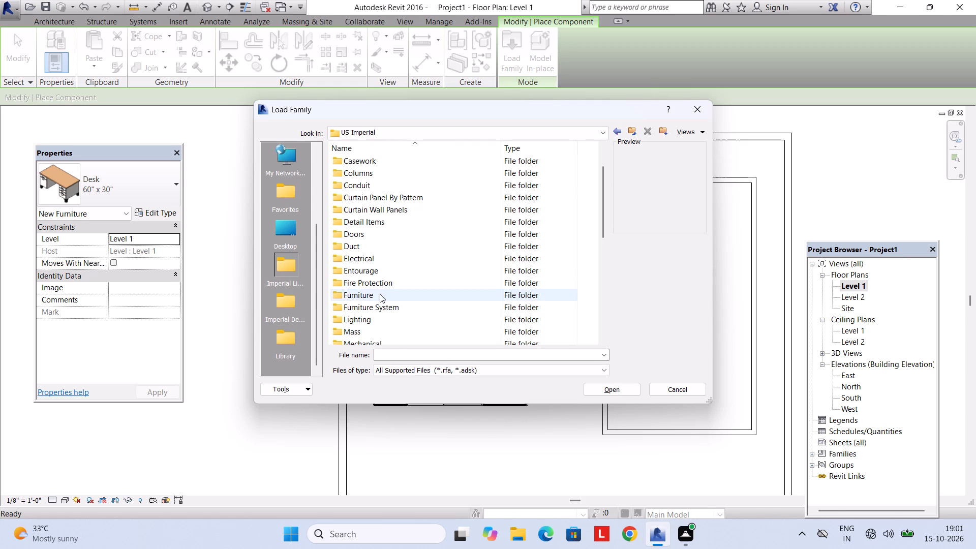
double_click(380, 294)
double_click(391, 162)
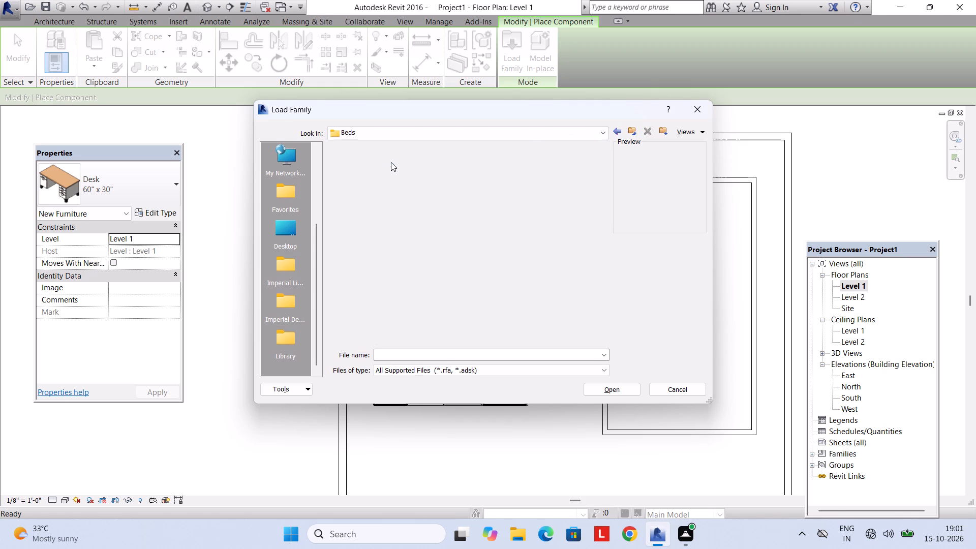
click(483, 166)
click(462, 208)
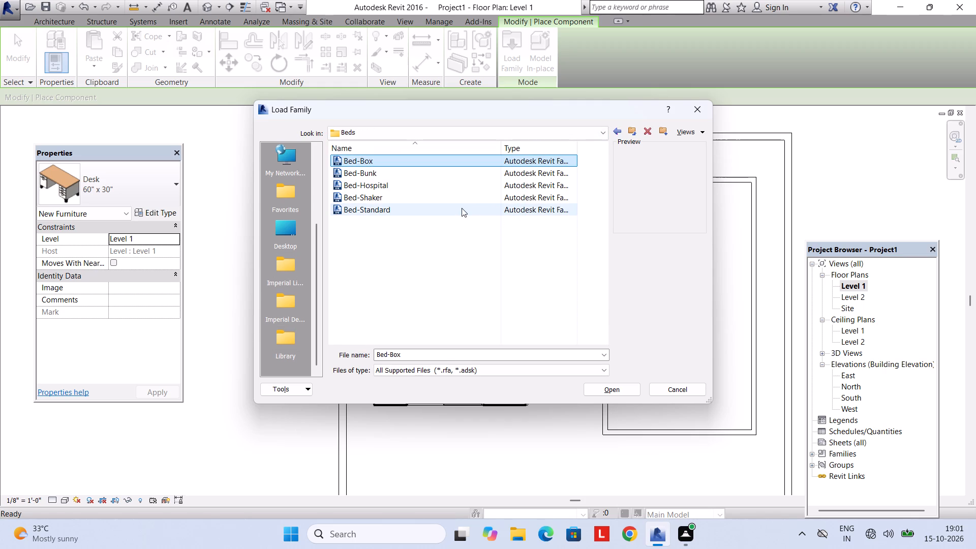
click(625, 391)
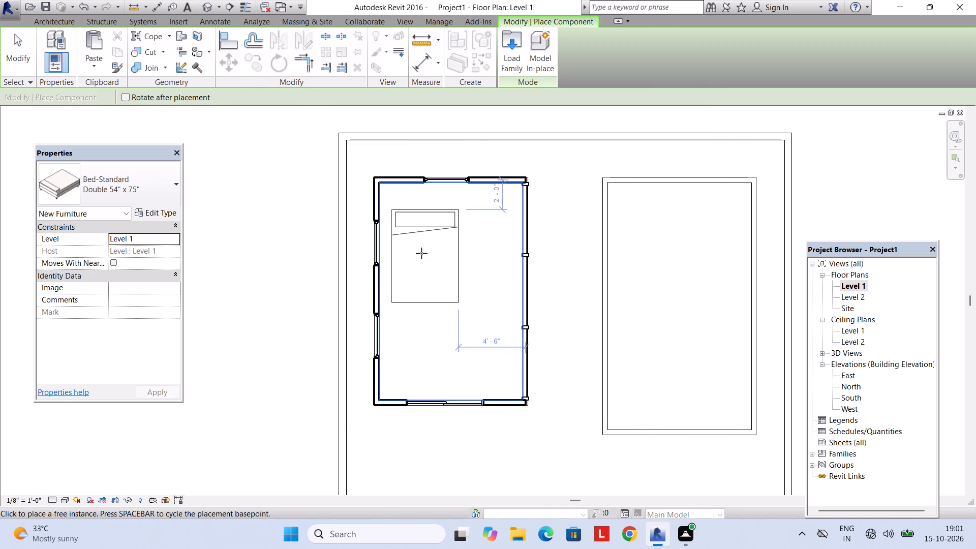
Place two Double 54" x 75" beds in the house, heads toward the west wall, about 1' and 6' from the north wall.
key(space)
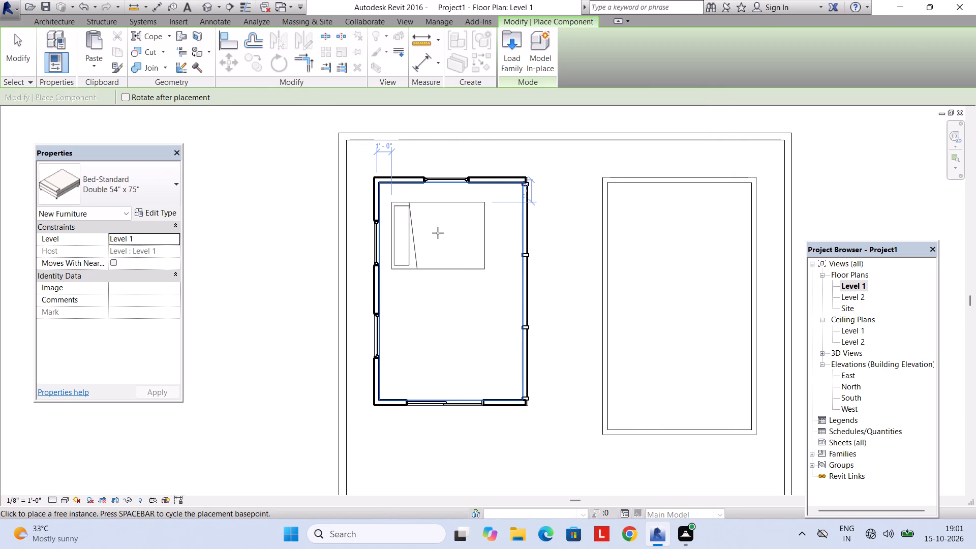
scroll(435, 230, up, 3)
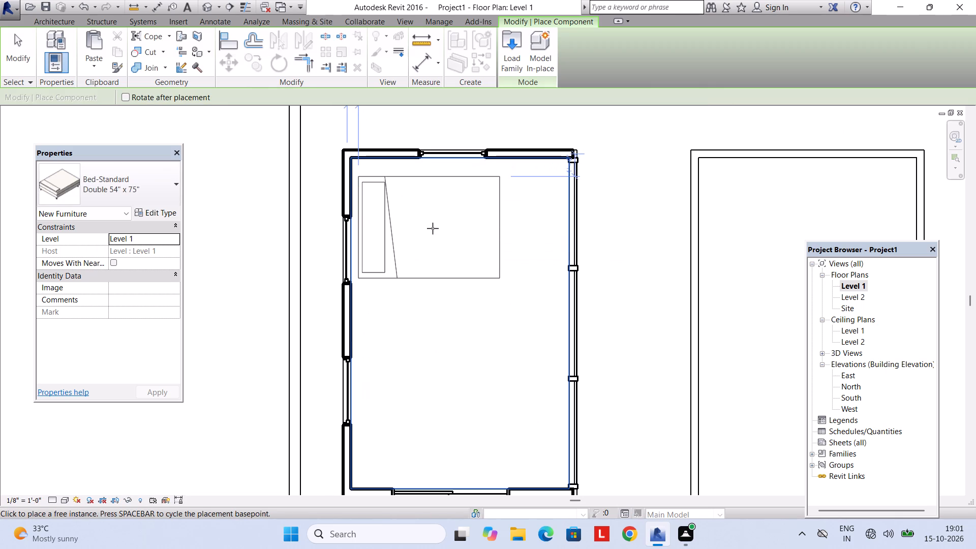
click(433, 228)
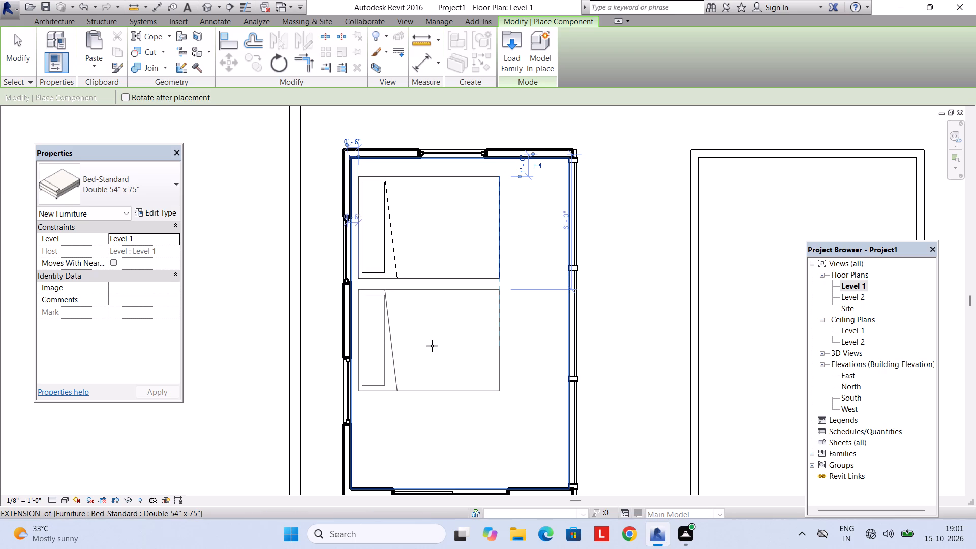
click(432, 346)
scroll(466, 341, down, 1)
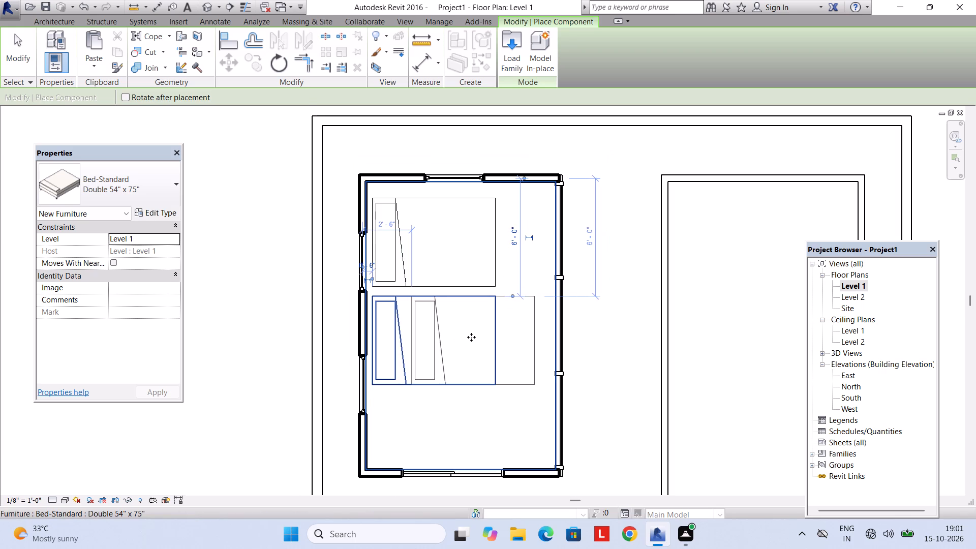
key(Escape)
key(Escape)
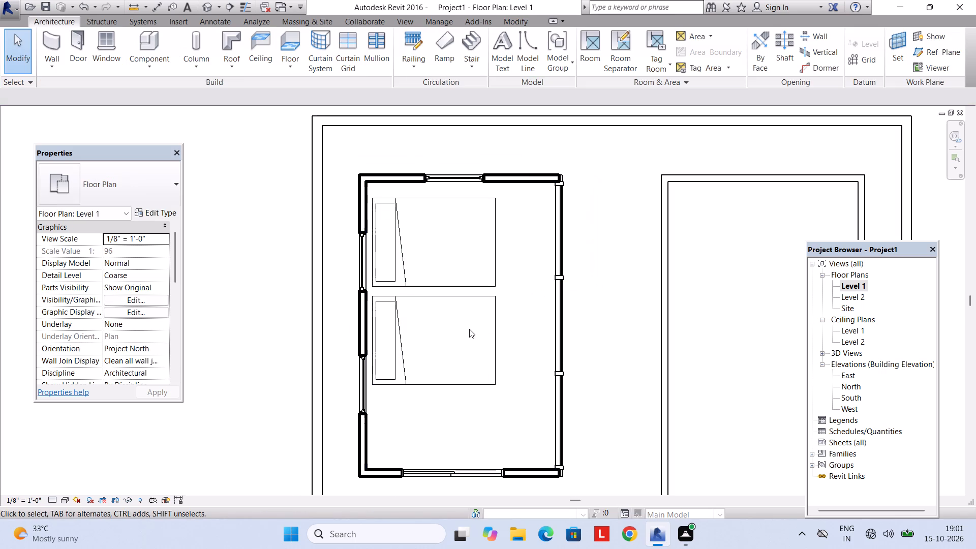
Load the Sofa-Pensi component family from the Seating folder of the US Imperial furniture library.
click(143, 55)
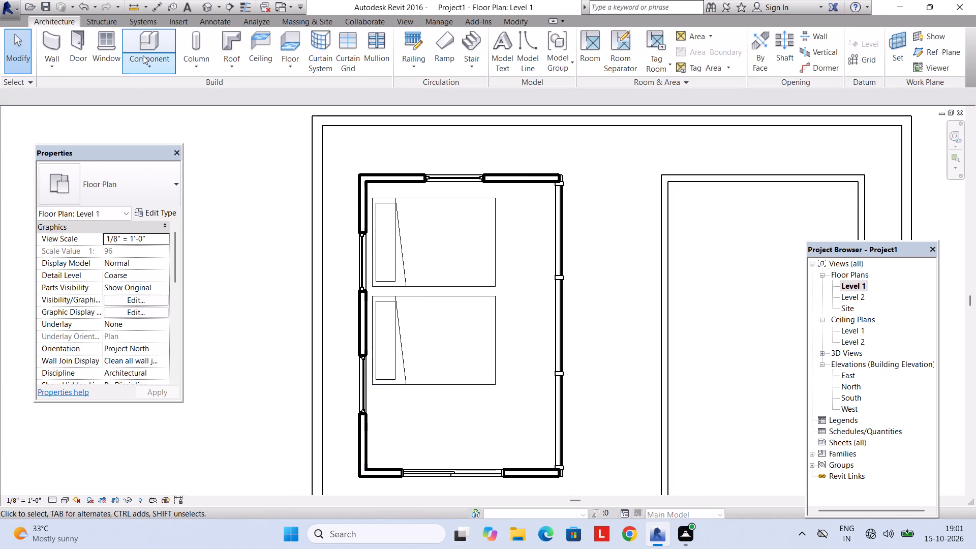
click(155, 82)
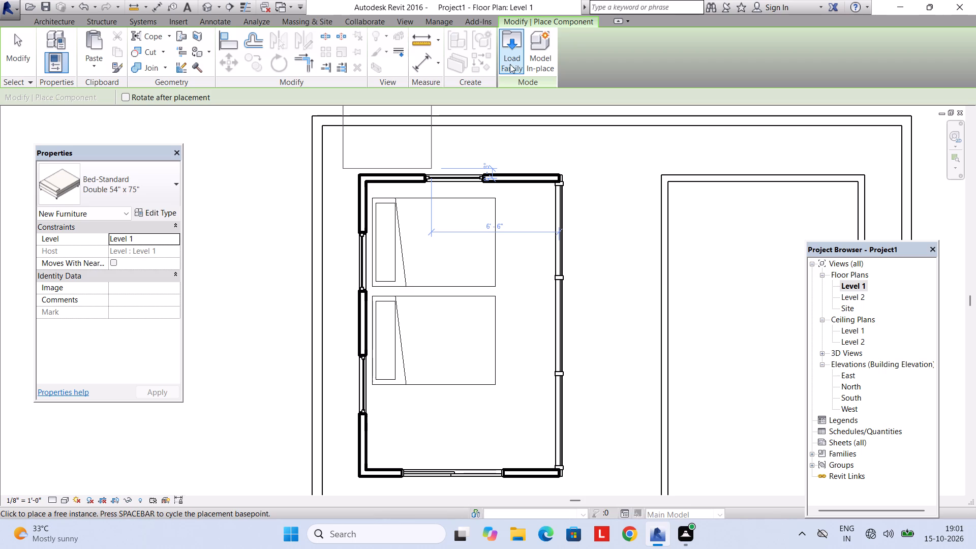
click(510, 64)
click(418, 135)
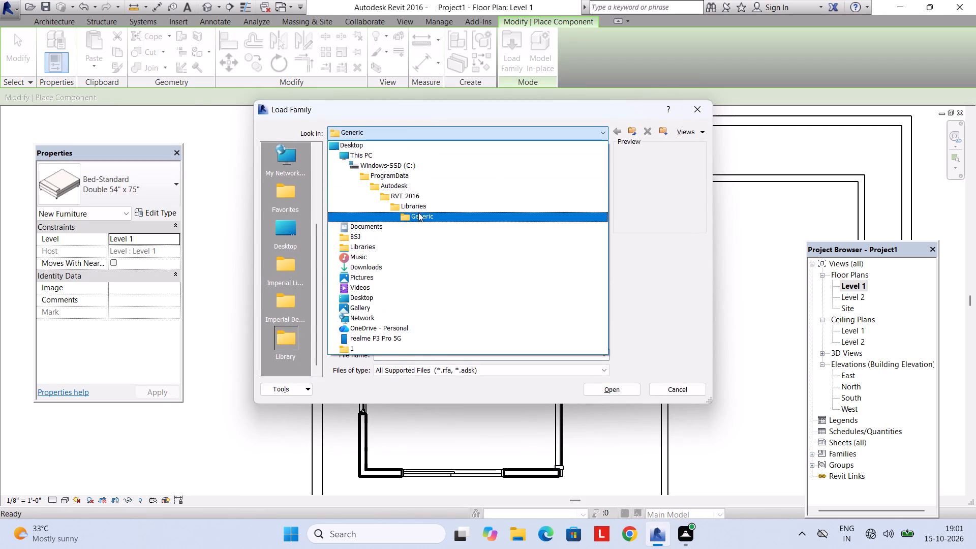
click(421, 205)
double_click(387, 182)
scroll(399, 232, down, 3)
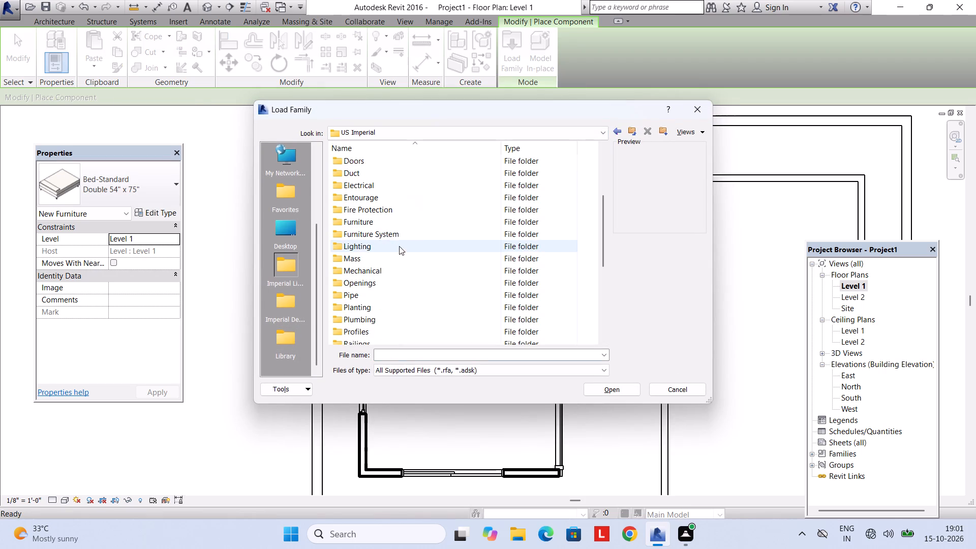
double_click(390, 223)
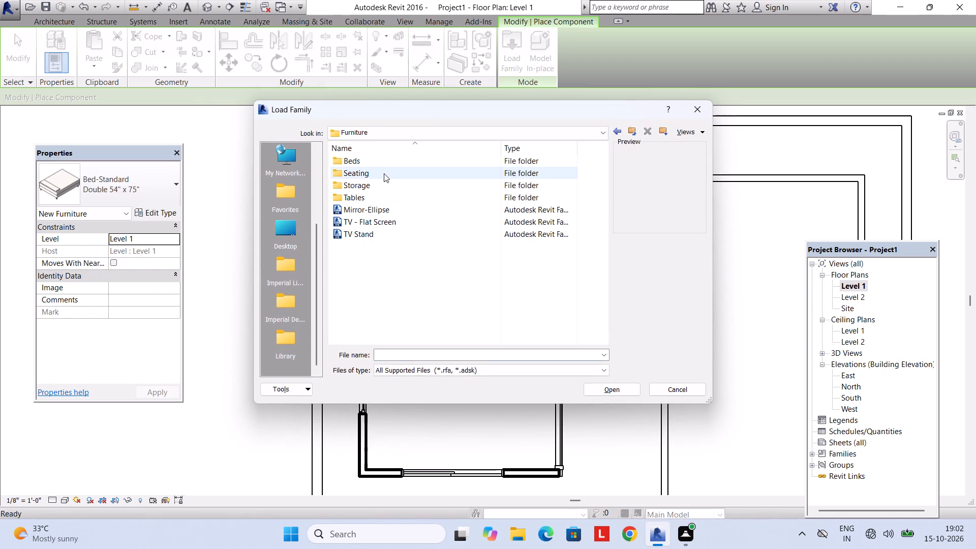
double_click(384, 173)
click(386, 166)
click(387, 185)
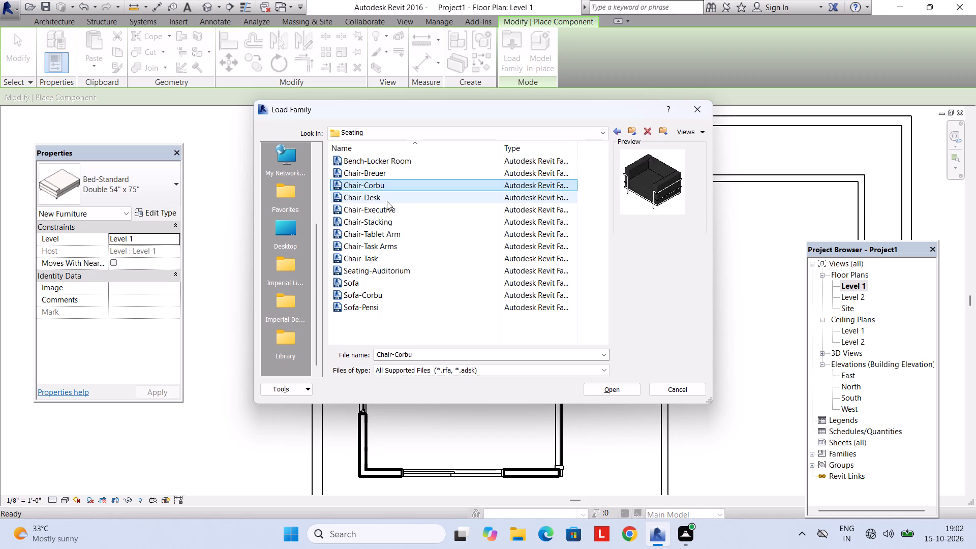
click(387, 201)
click(387, 228)
click(390, 266)
click(378, 312)
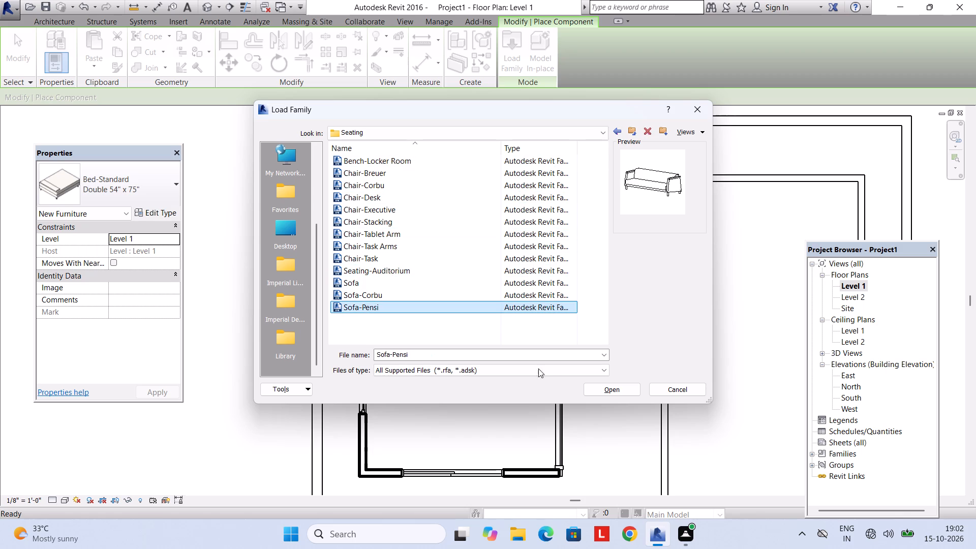
click(608, 392)
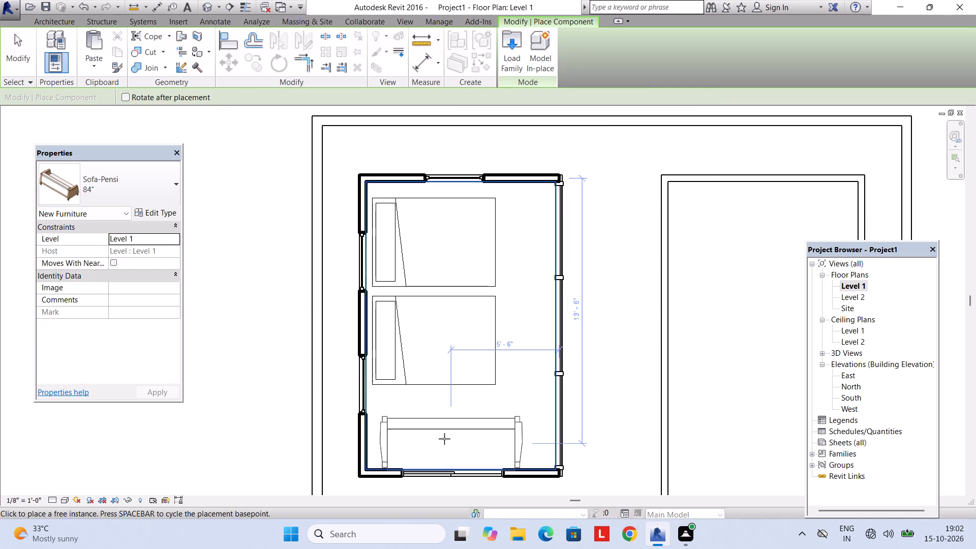
scroll(441, 439, up, 2)
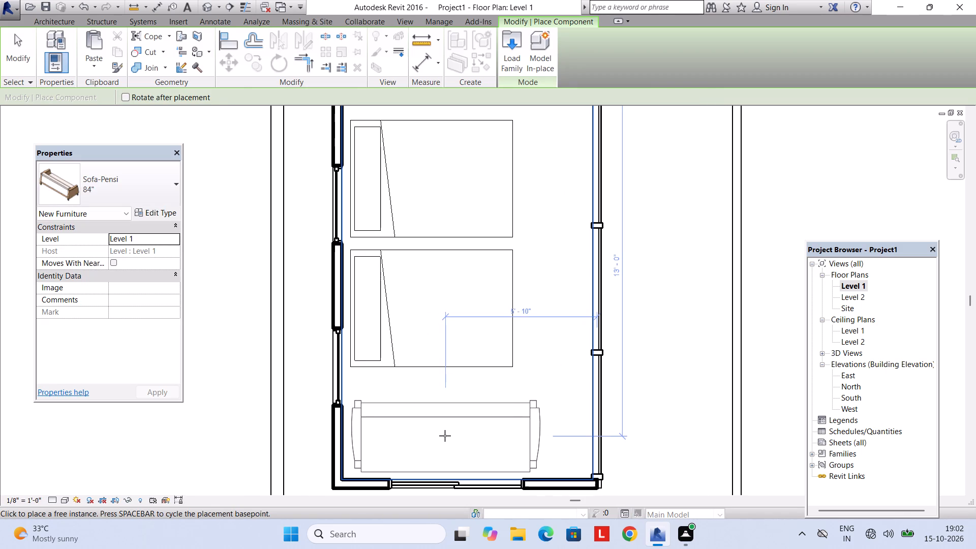
scroll(475, 321, down, 3)
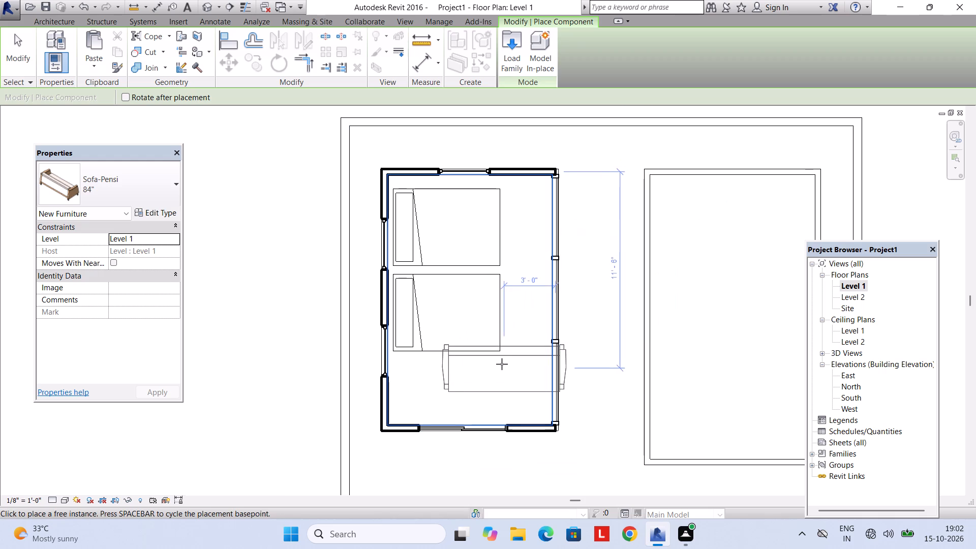
Open the Seating folder of the US Imperial furniture library to load another component family.
click(510, 66)
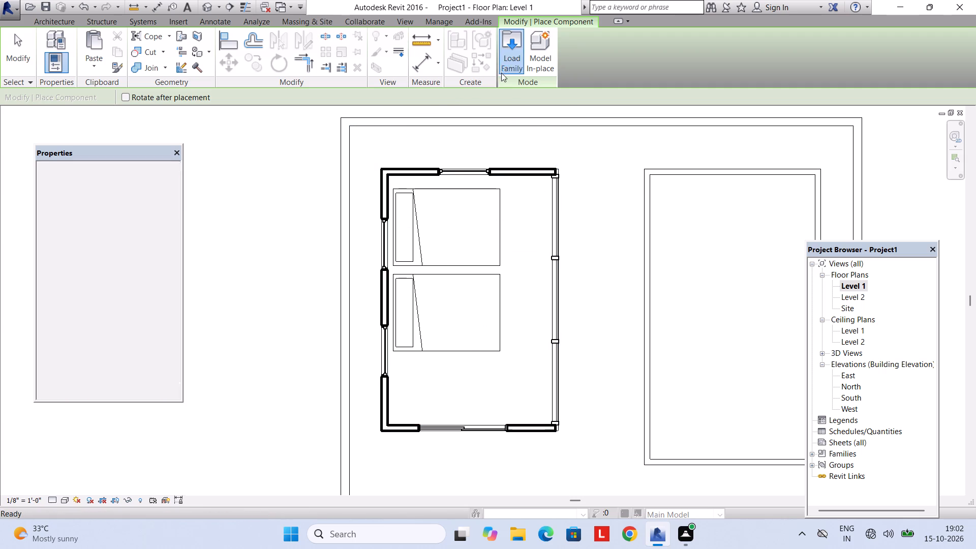
click(454, 138)
click(454, 203)
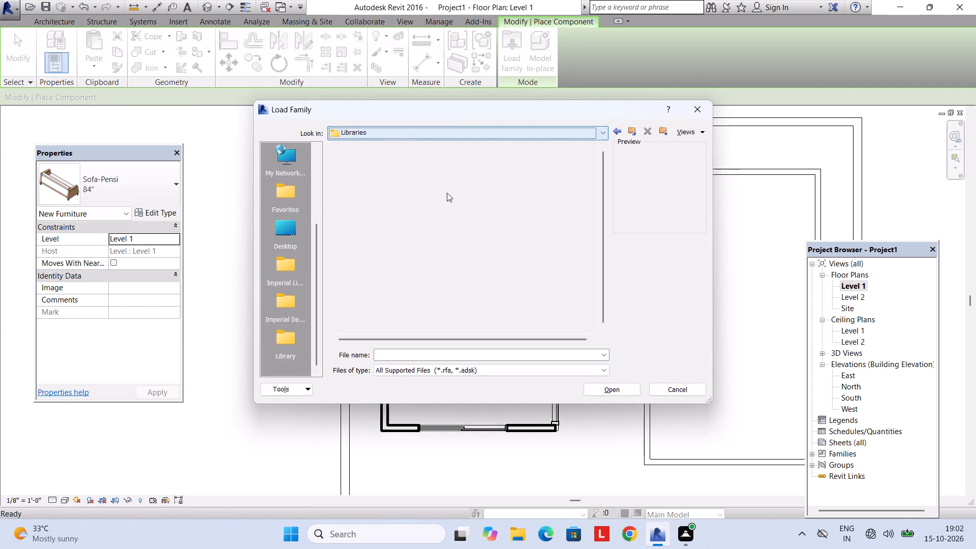
double_click(435, 181)
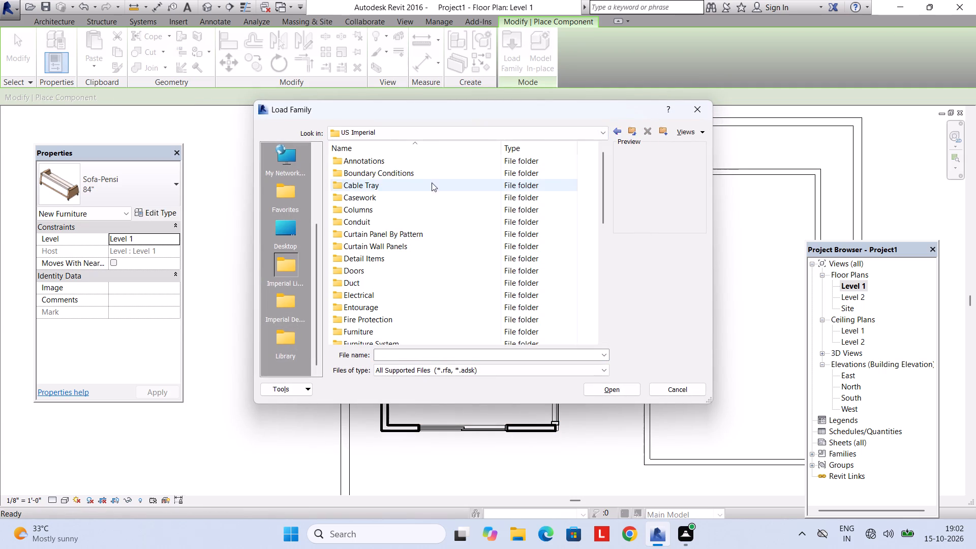
scroll(359, 302, down, 3)
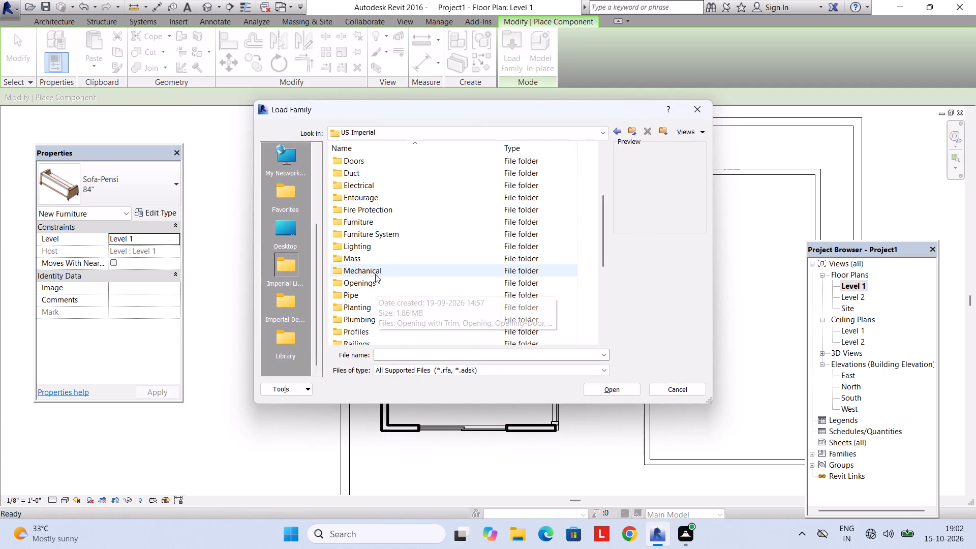
double_click(376, 216)
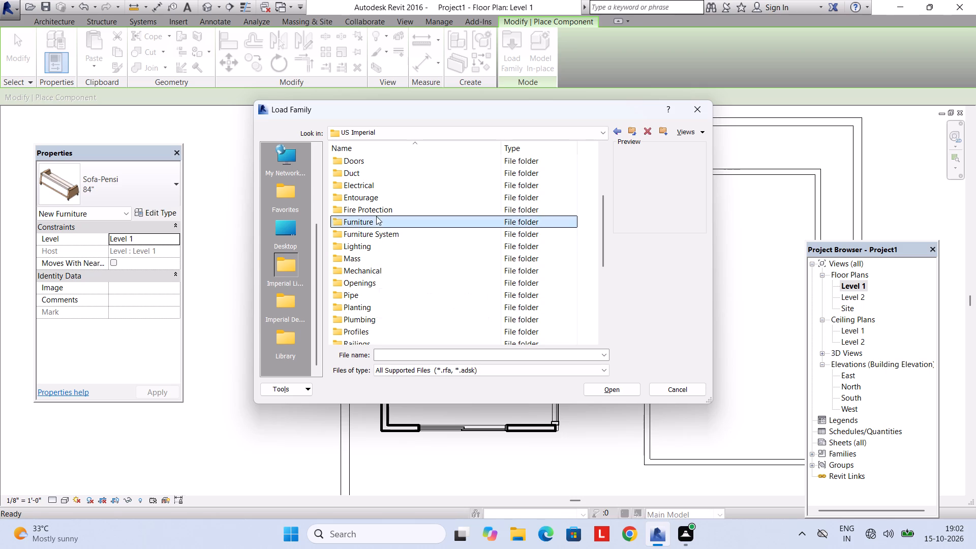
double_click(379, 178)
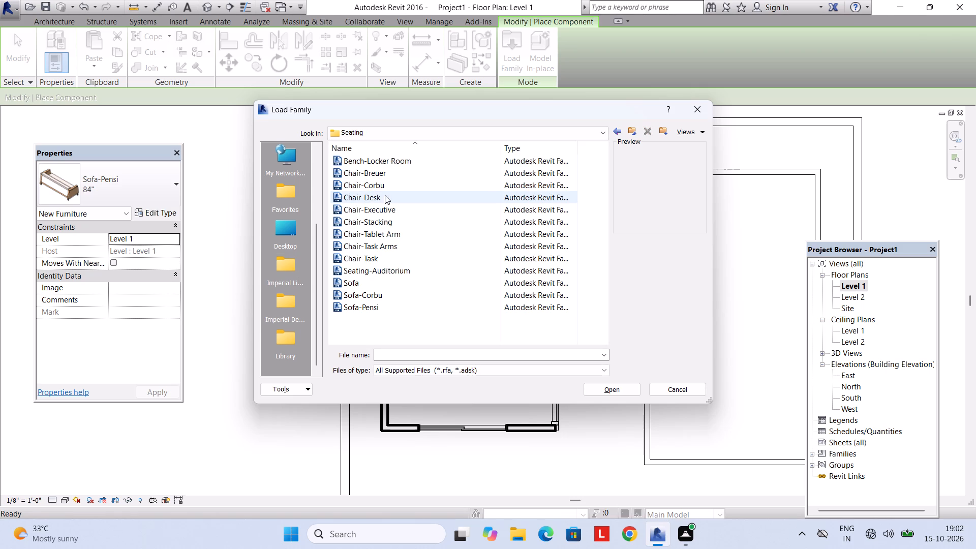
Examine the previews of the chair, bench and sofa families in the Seating folder.
click(389, 199)
click(387, 267)
click(386, 284)
click(384, 304)
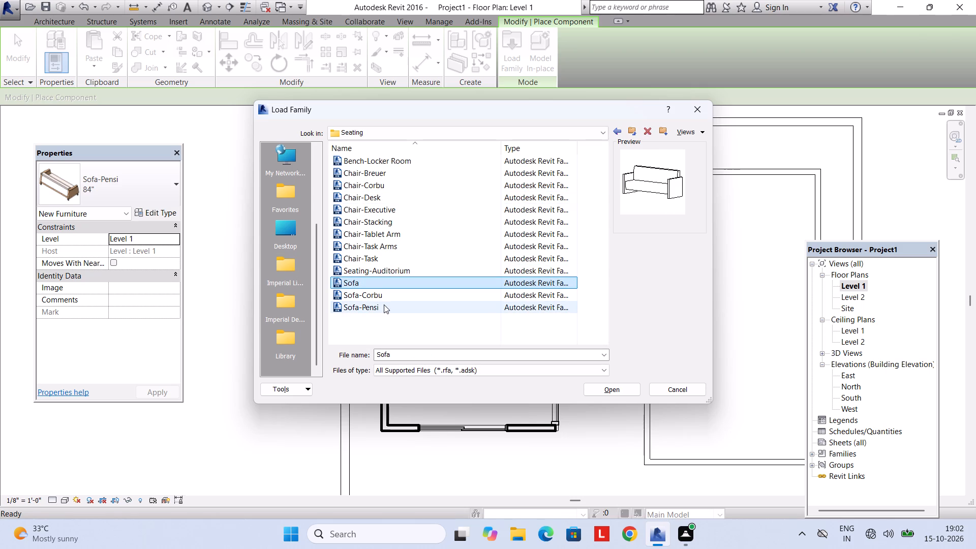
click(384, 297)
click(384, 284)
click(396, 268)
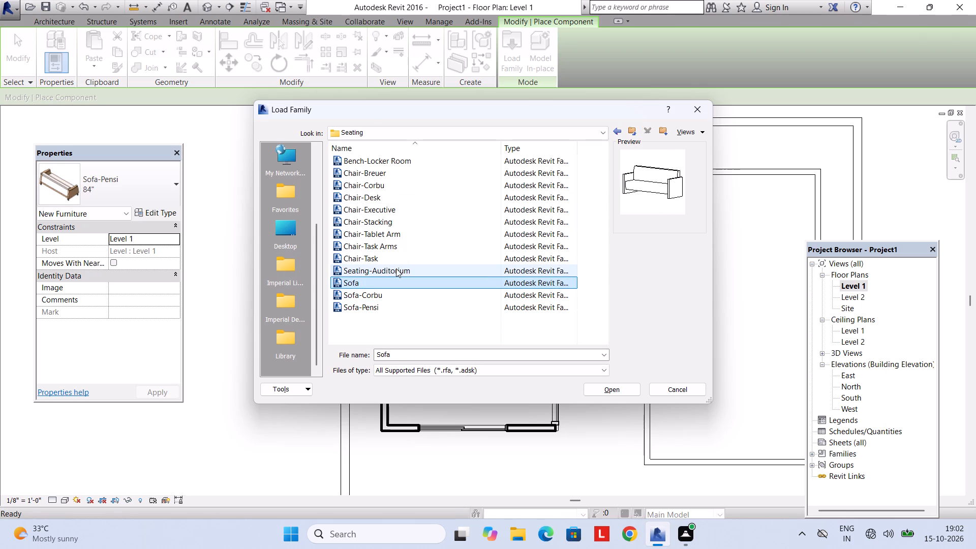
click(400, 261)
click(401, 247)
click(402, 237)
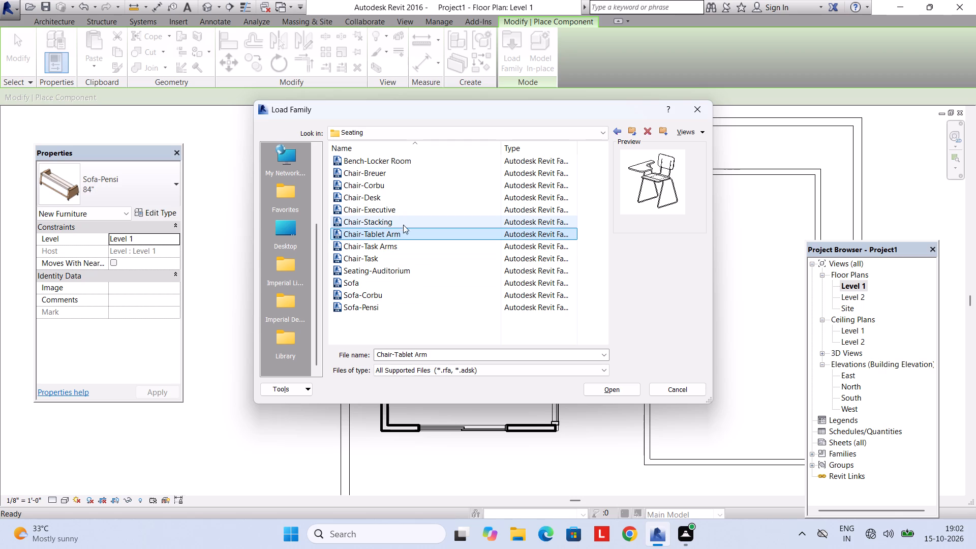
click(403, 219)
click(409, 205)
click(406, 191)
click(407, 175)
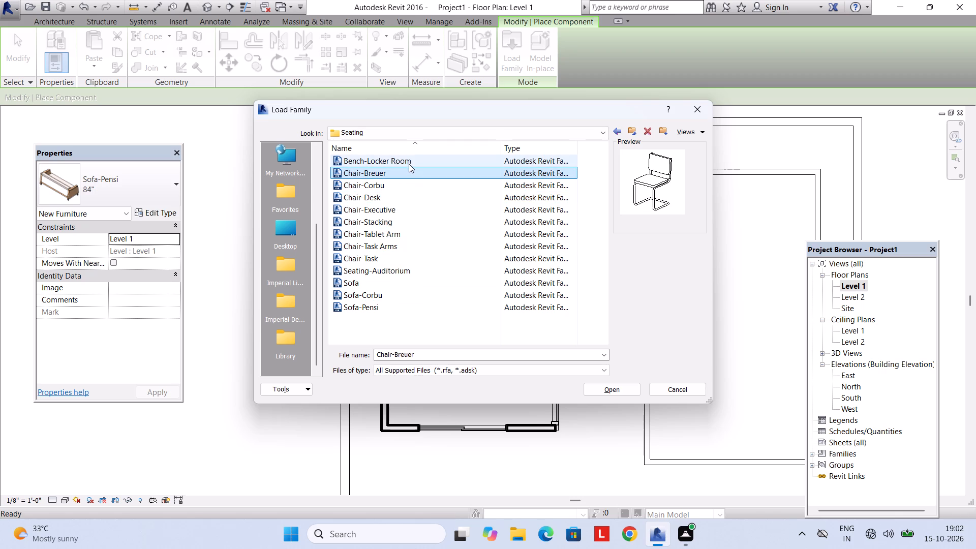
click(409, 164)
click(412, 150)
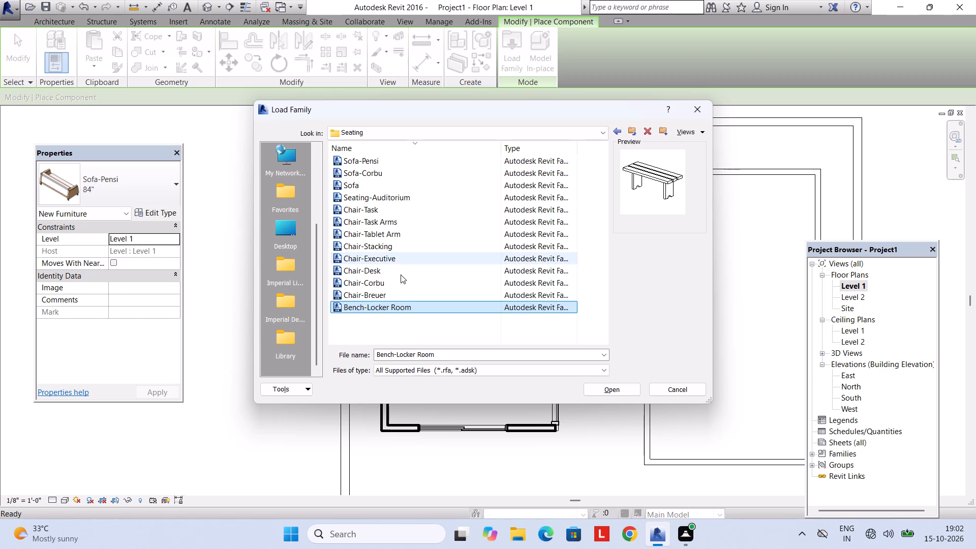
click(395, 296)
click(396, 279)
click(396, 276)
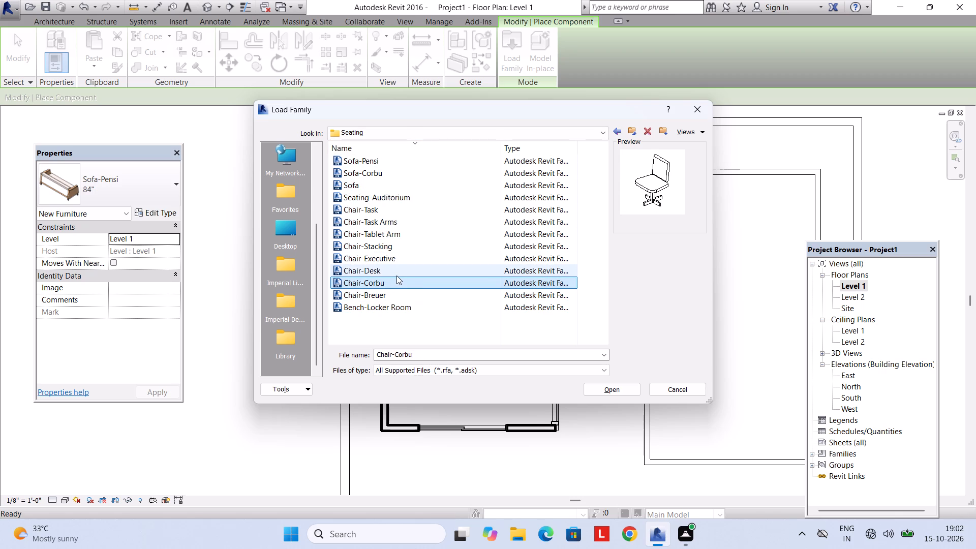
click(396, 266)
click(396, 260)
click(400, 245)
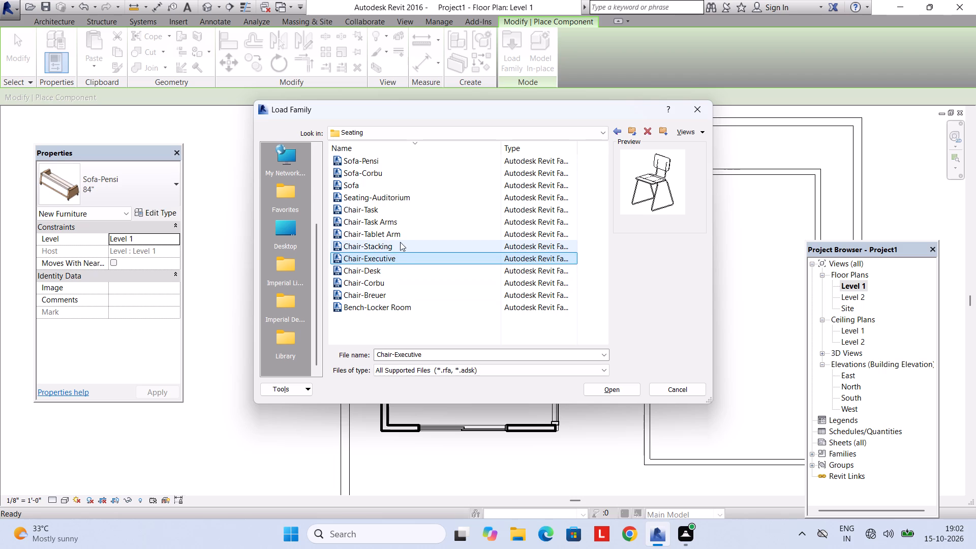
click(402, 233)
click(402, 223)
click(403, 209)
click(403, 200)
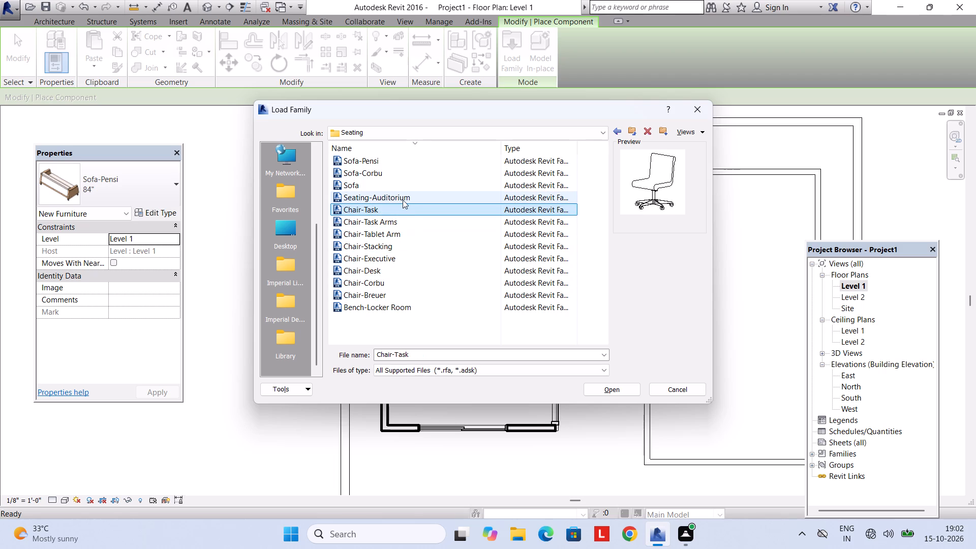
click(405, 189)
click(406, 177)
click(406, 154)
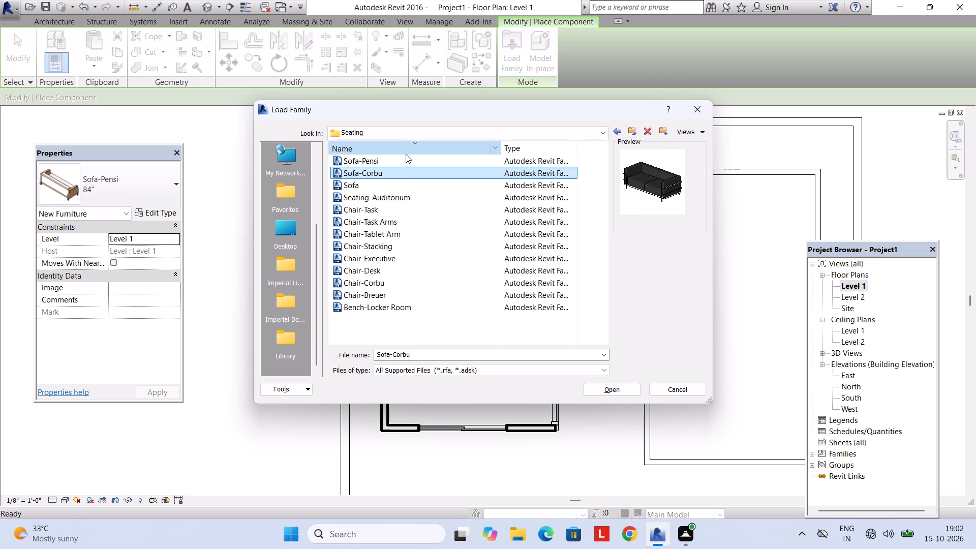
click(397, 310)
Load the Sofa family from the Seating folder.
click(393, 287)
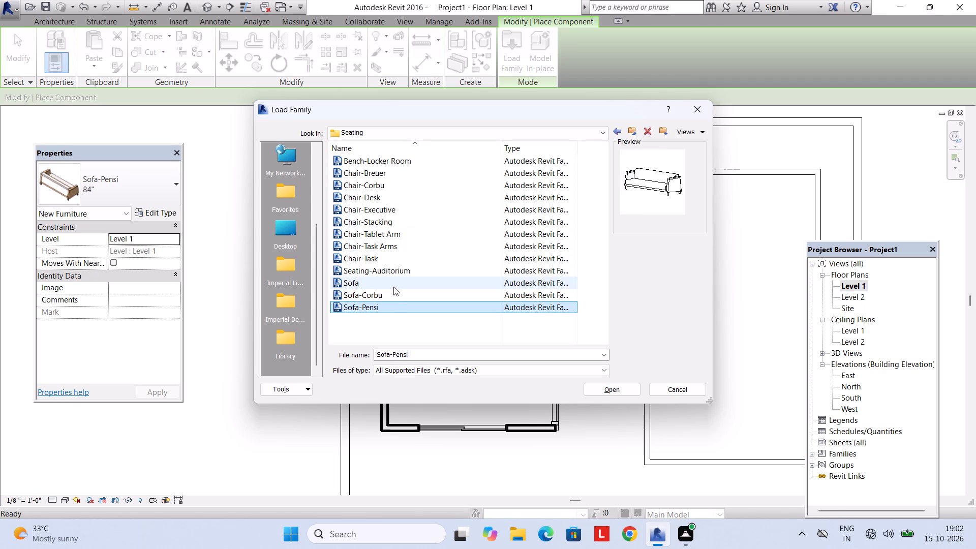
click(617, 381)
click(588, 393)
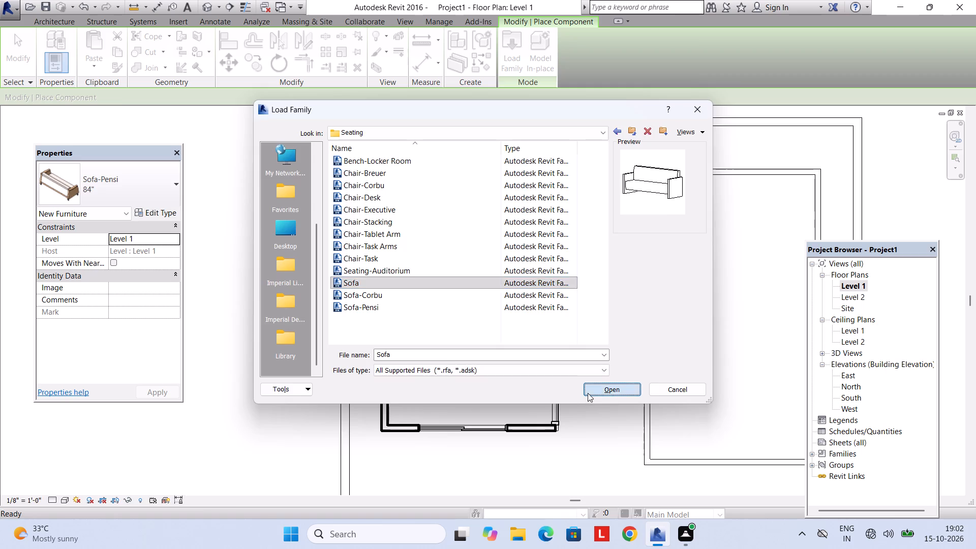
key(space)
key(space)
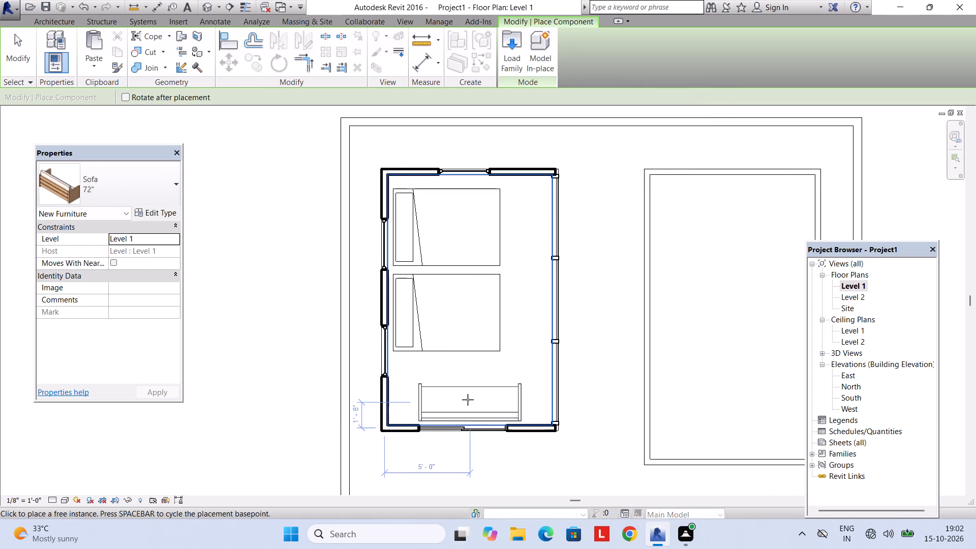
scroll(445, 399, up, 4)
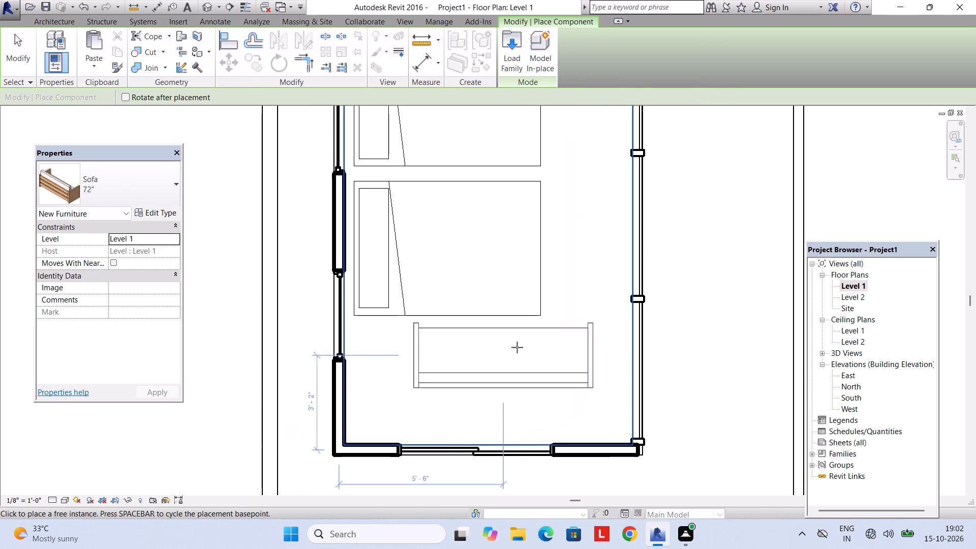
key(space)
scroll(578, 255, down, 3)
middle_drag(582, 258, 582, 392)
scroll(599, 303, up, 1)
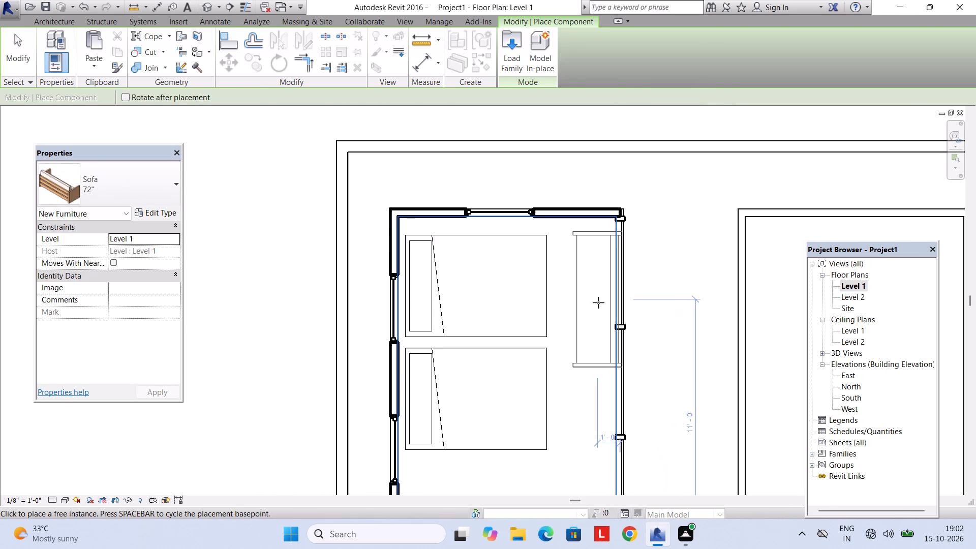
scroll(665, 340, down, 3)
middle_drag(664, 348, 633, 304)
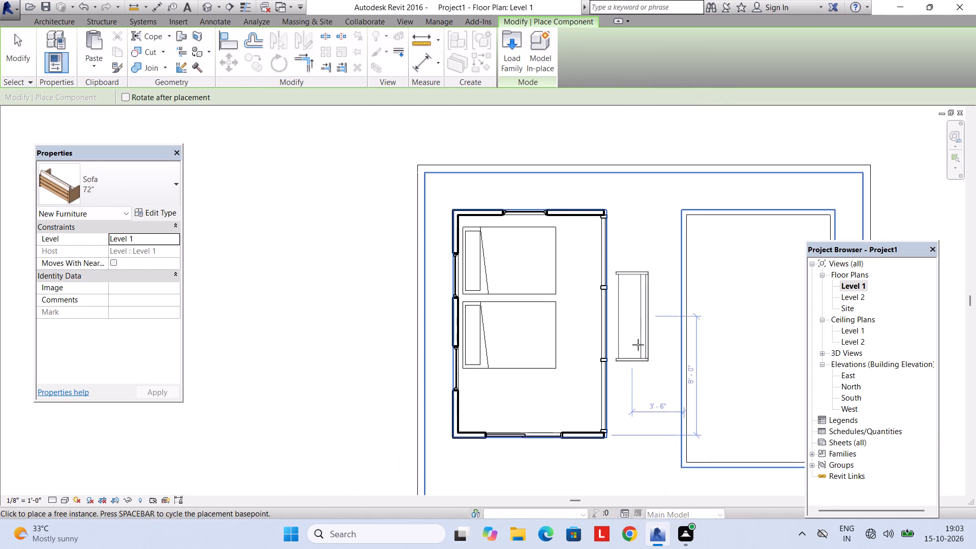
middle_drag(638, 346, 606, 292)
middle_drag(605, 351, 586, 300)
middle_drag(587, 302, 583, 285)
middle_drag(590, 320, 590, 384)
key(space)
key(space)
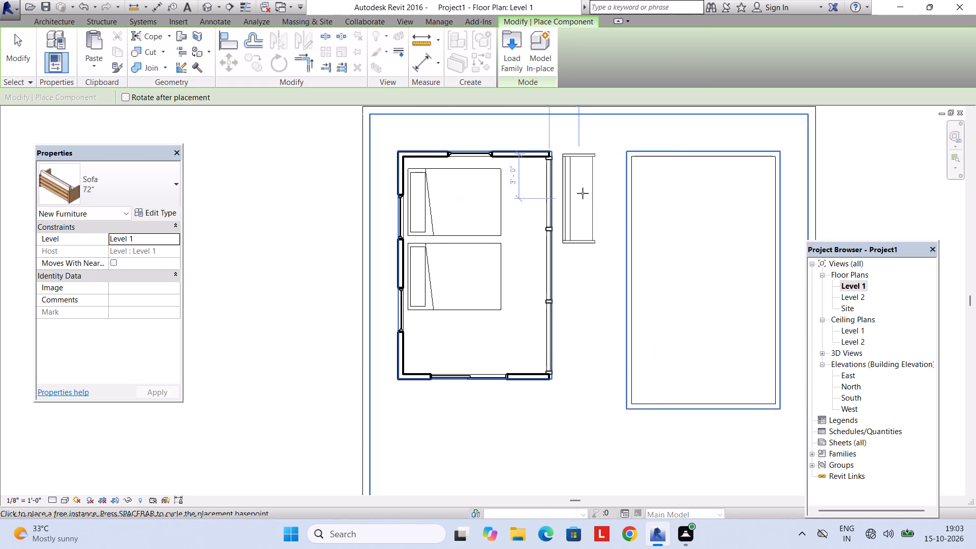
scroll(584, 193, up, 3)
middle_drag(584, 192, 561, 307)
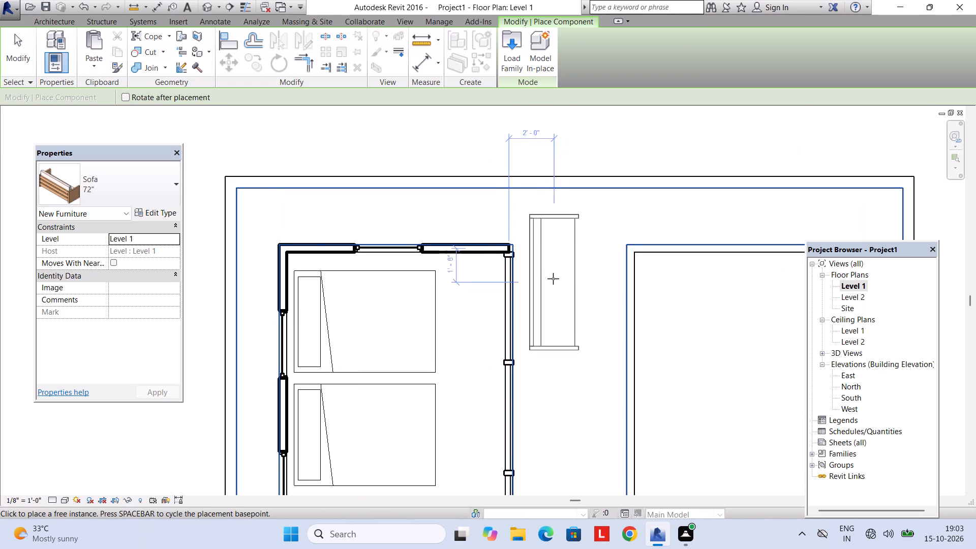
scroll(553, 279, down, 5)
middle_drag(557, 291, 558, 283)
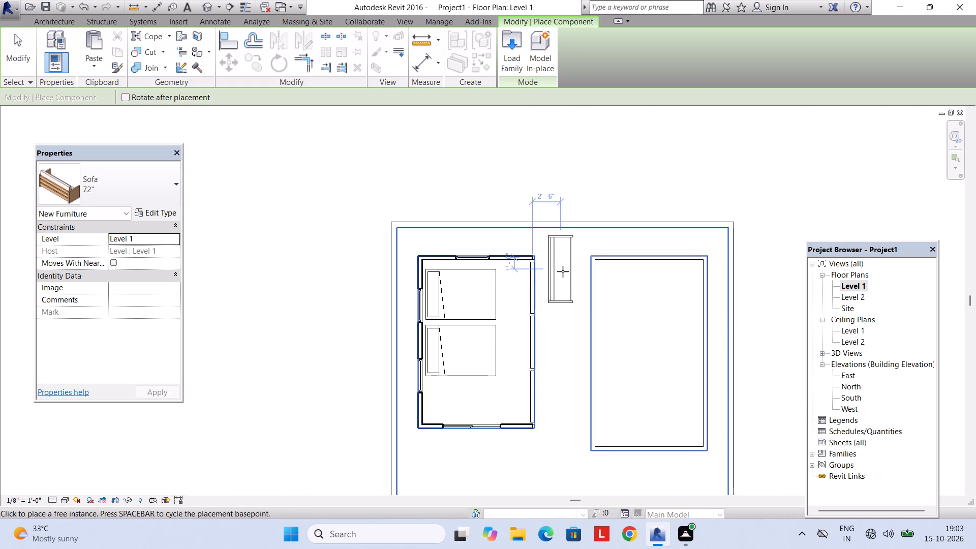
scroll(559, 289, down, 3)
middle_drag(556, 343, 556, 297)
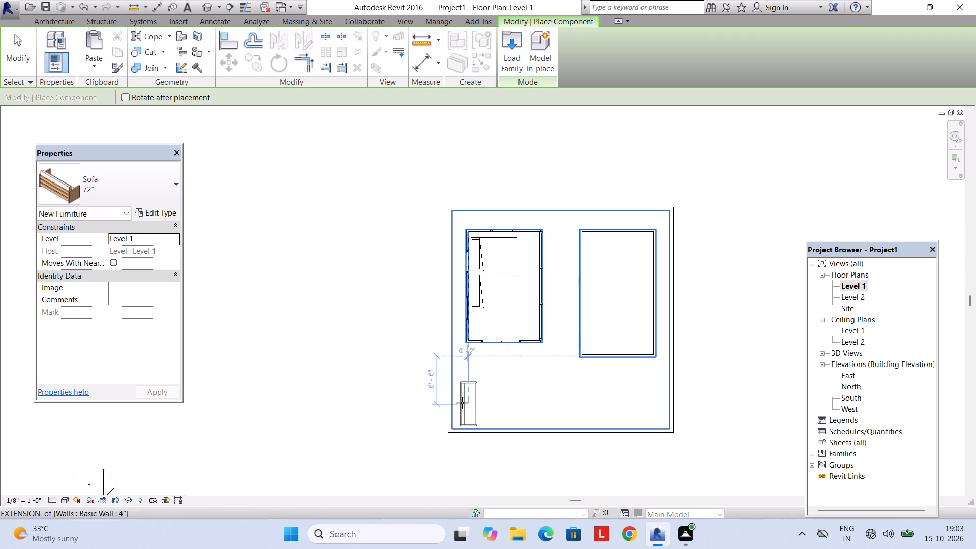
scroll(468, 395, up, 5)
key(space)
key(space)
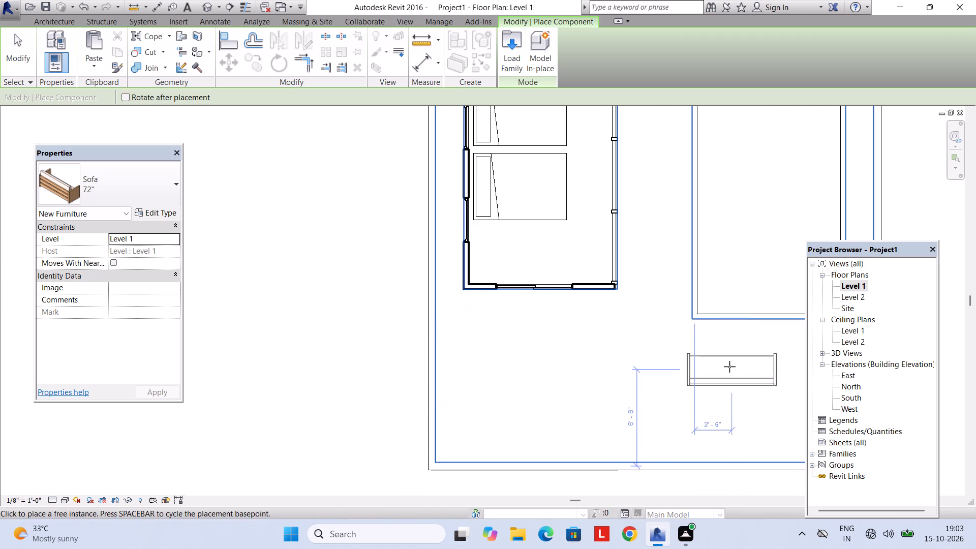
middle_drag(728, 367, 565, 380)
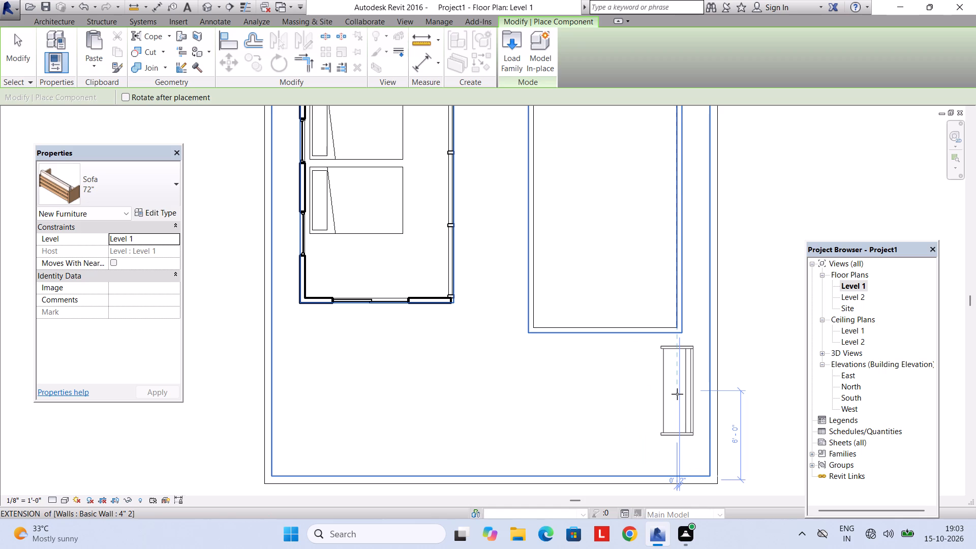
Open the Seating folder of the US Imperial furniture library and preview the Chair-Desk family.
click(507, 57)
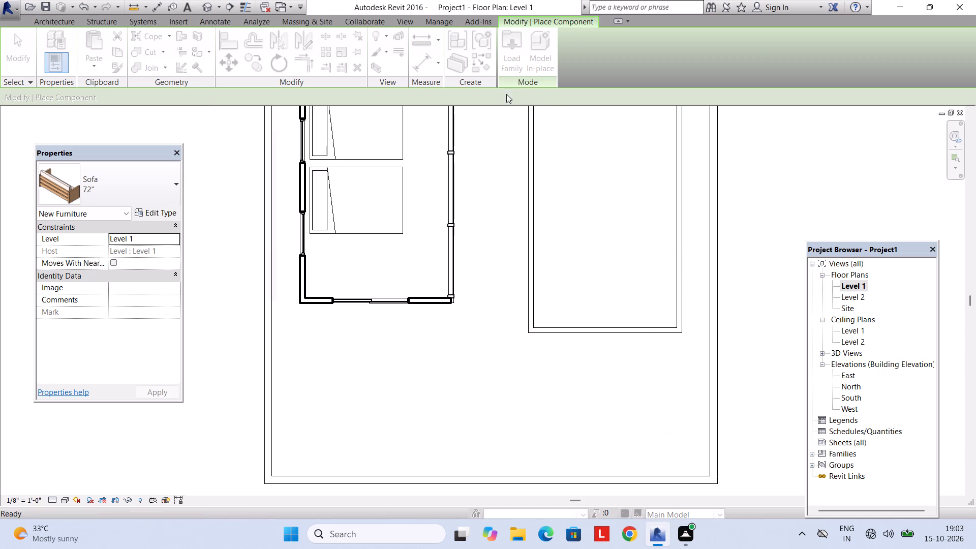
click(489, 127)
click(449, 207)
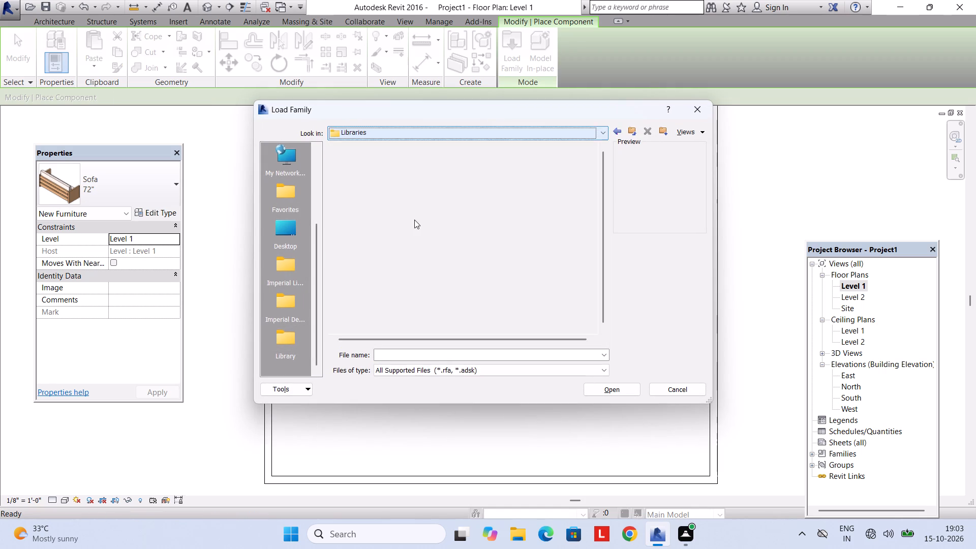
click(399, 192)
double_click(399, 190)
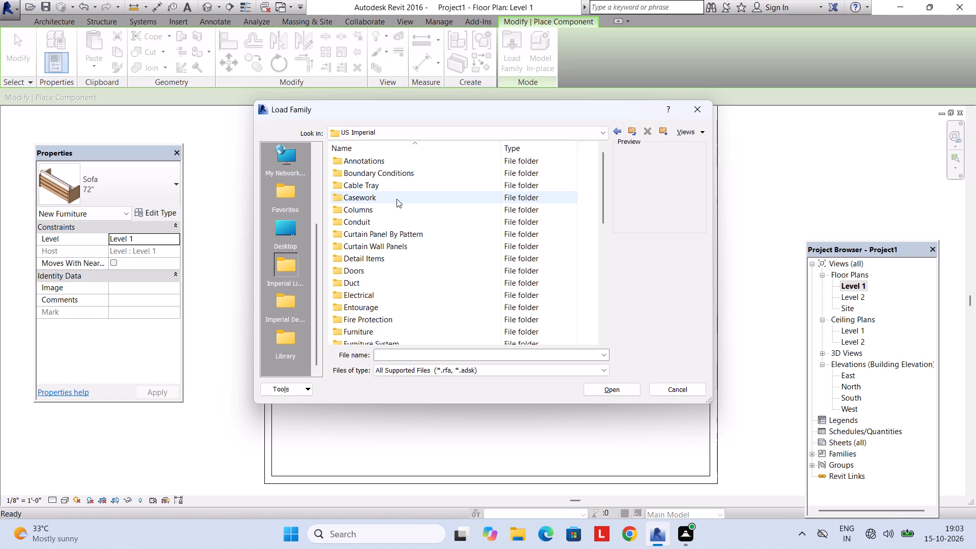
scroll(377, 300, down, 1)
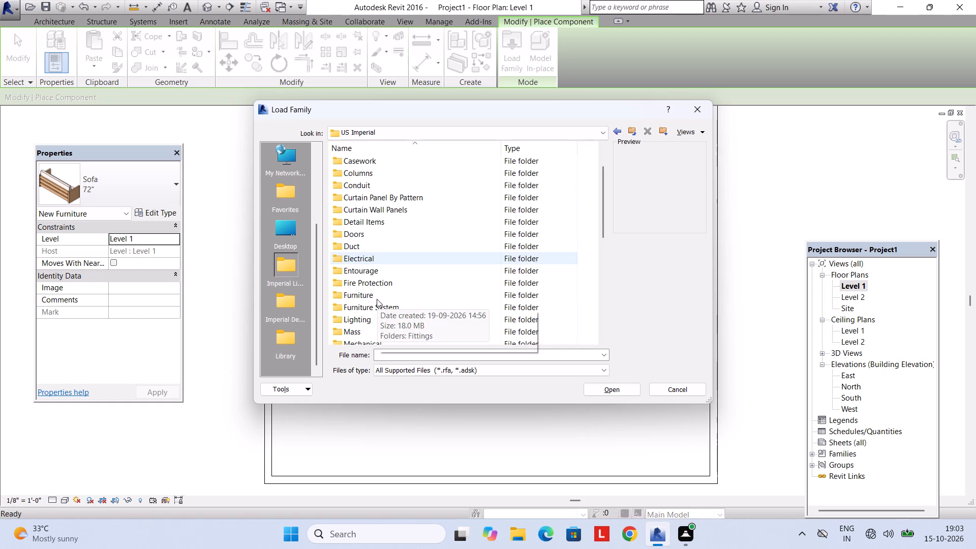
double_click(376, 296)
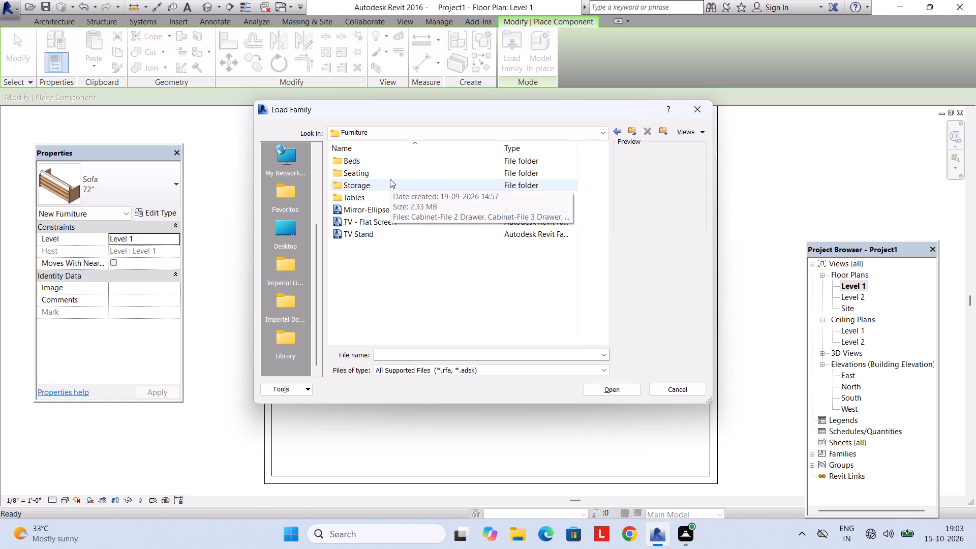
click(389, 178)
click(389, 178)
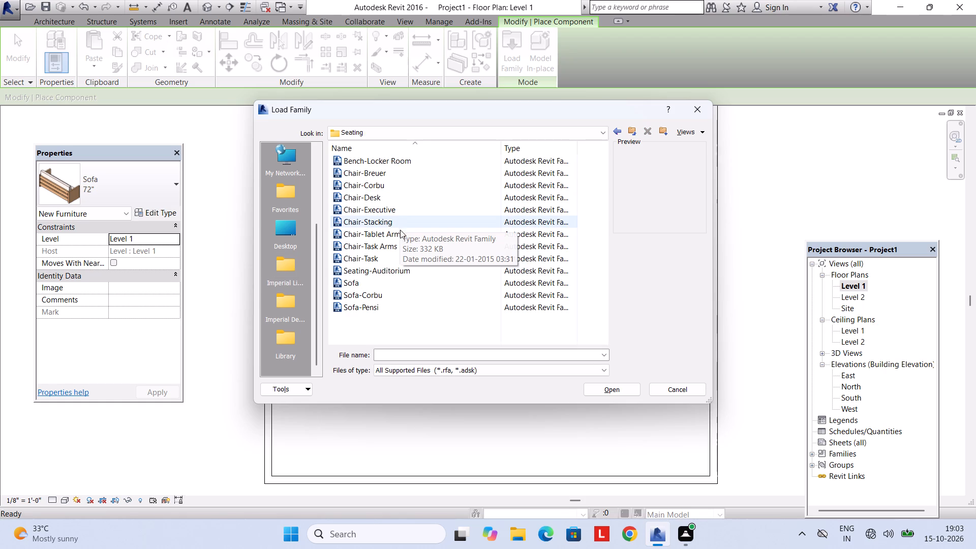
click(412, 217)
click(411, 192)
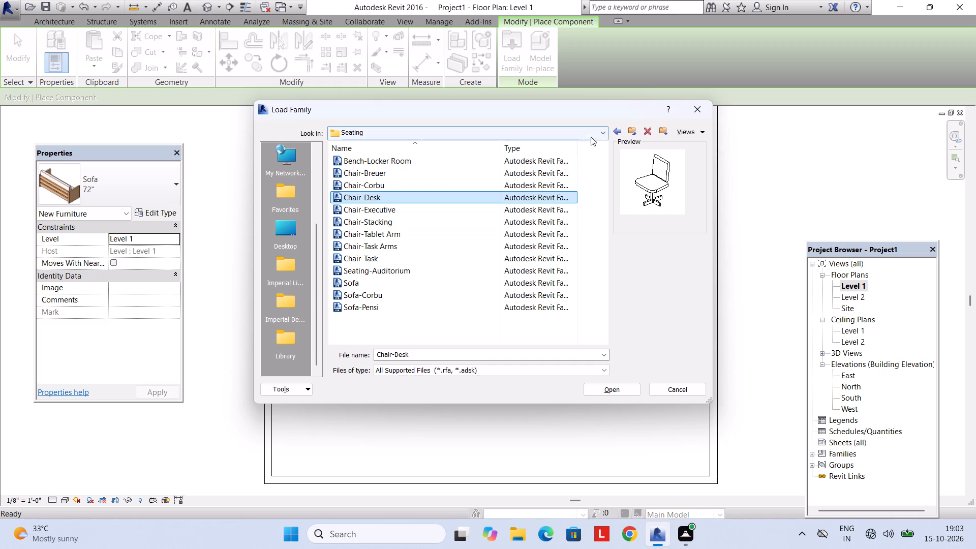
Load the Table-Dining Round w Chairs family from the Tables folder of the furniture library.
click(616, 129)
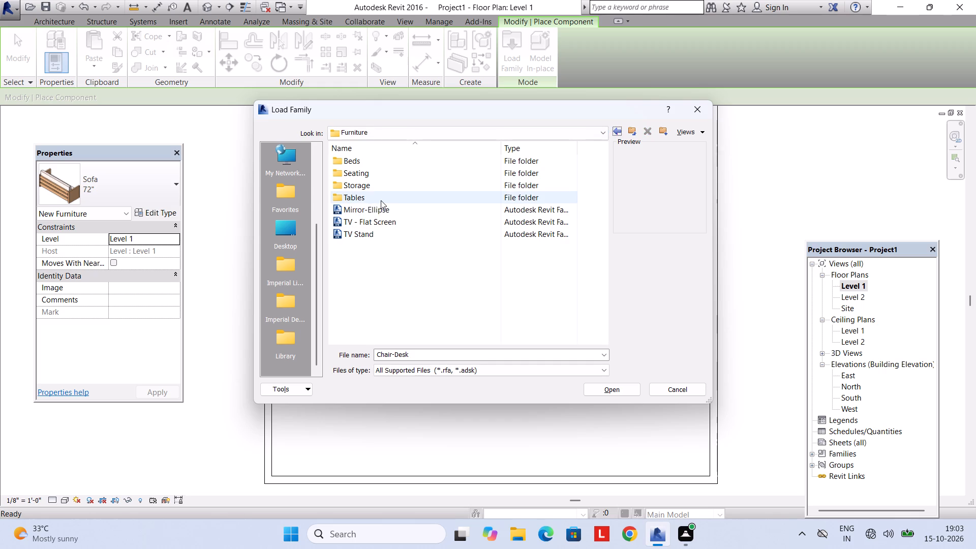
double_click(381, 200)
click(390, 208)
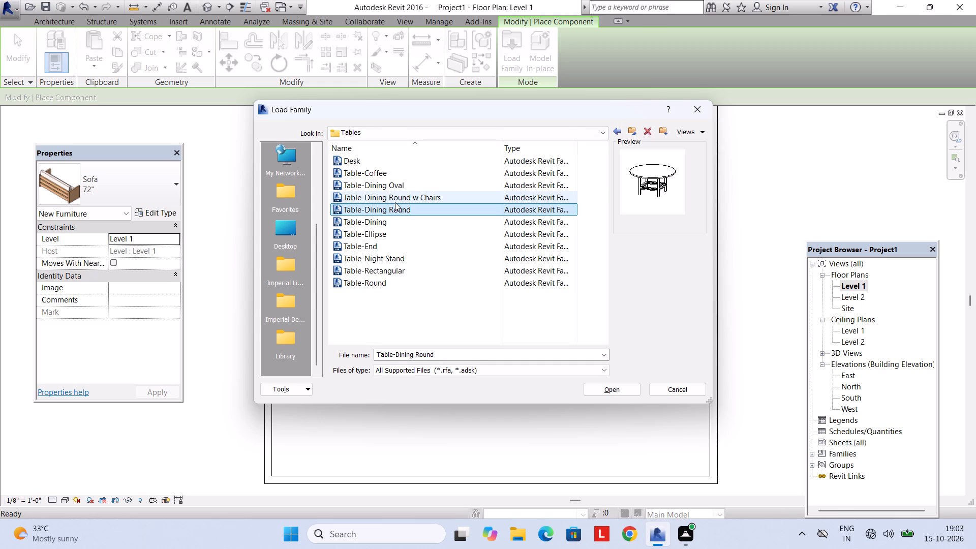
click(395, 202)
click(613, 397)
click(613, 390)
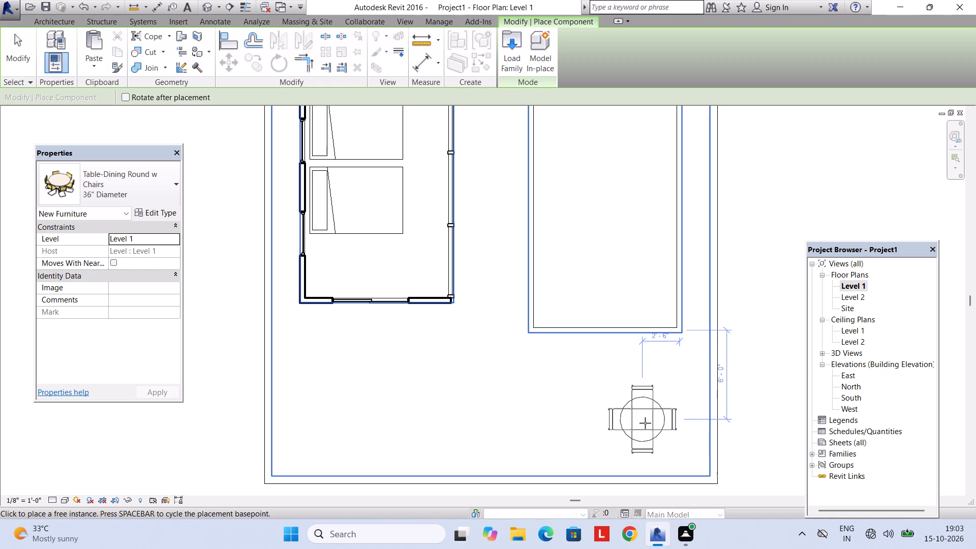
Place a 36" diameter round dining table with chairs about 6'-0" south of the pool and 2'-6" in from its east side.
click(645, 423)
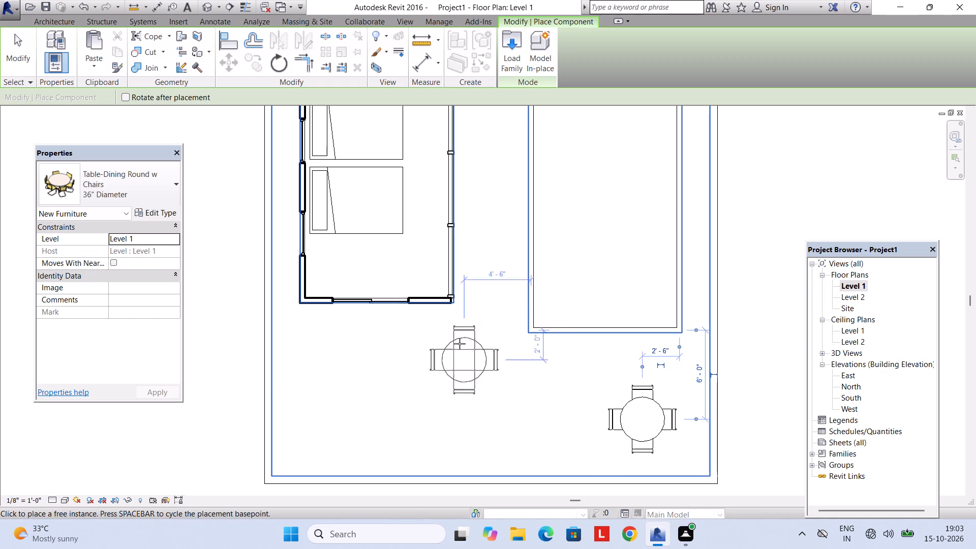
Open the Seating folder of the US Imperial furniture library to load another component family.
click(514, 46)
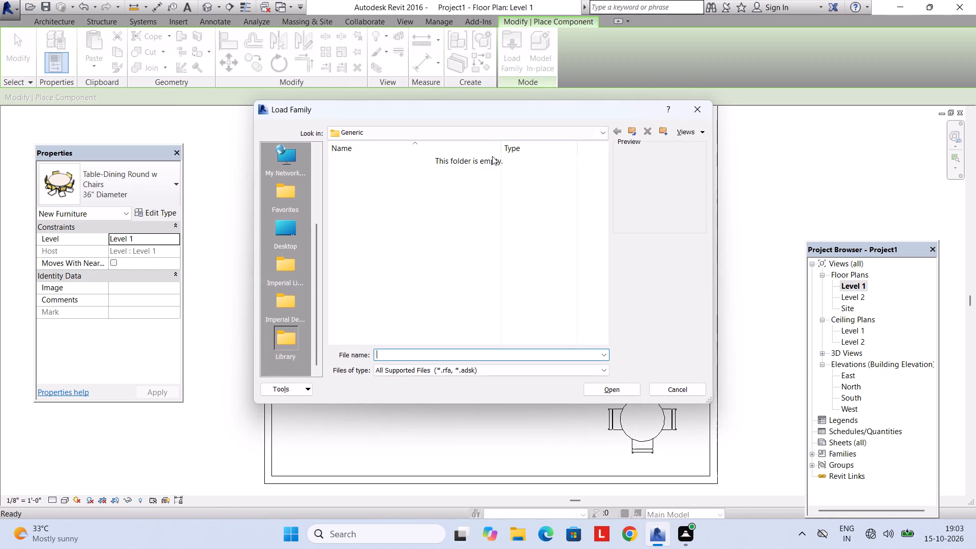
click(484, 142)
click(521, 131)
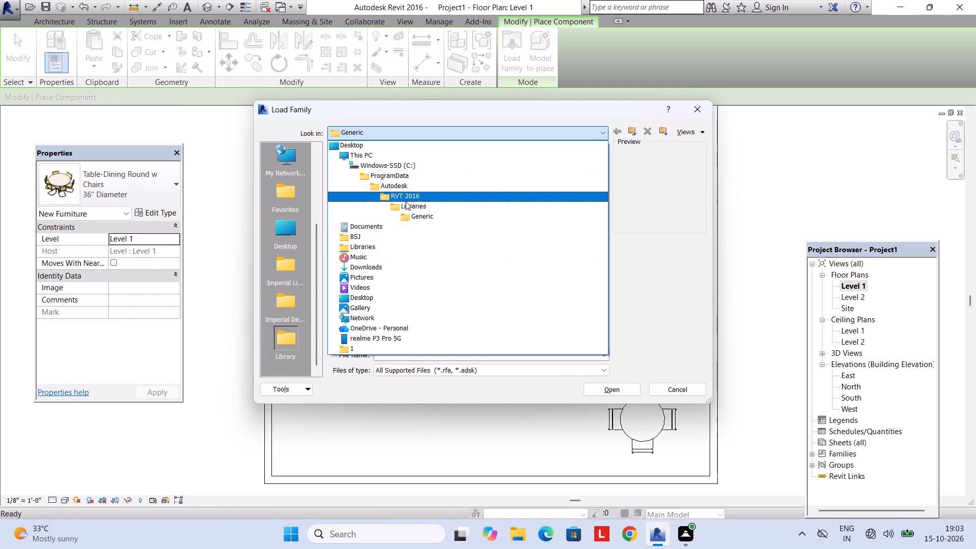
click(408, 205)
double_click(403, 186)
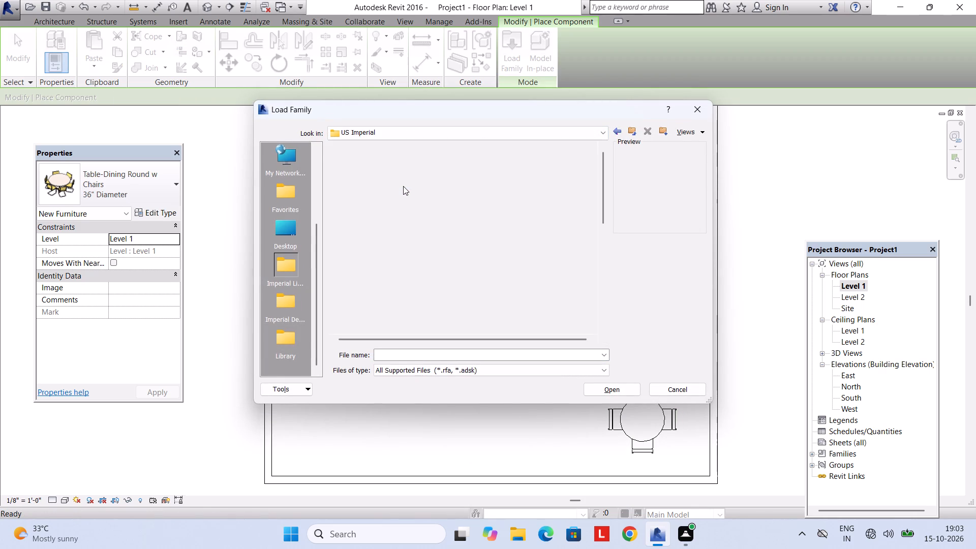
scroll(370, 293, down, 2)
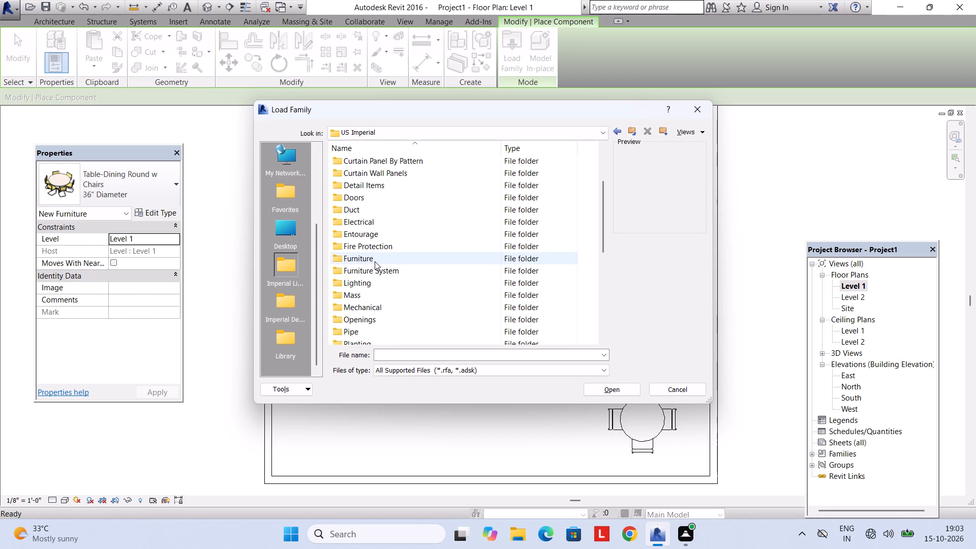
double_click(375, 261)
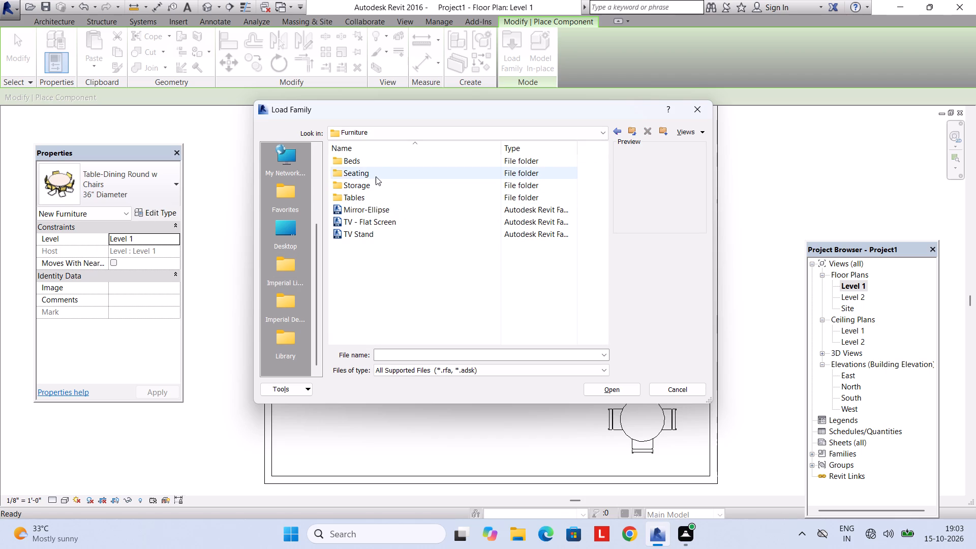
double_click(376, 176)
Preview the chair, sofa, bench and auditorium seating families in the US Imperial Seating folder to choose one.
click(413, 190)
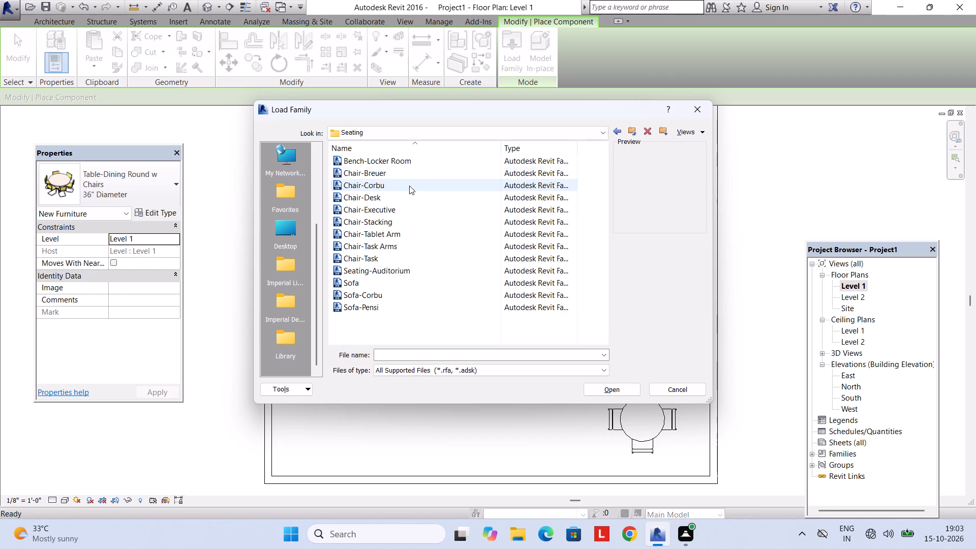
click(405, 170)
click(404, 165)
click(401, 205)
click(399, 216)
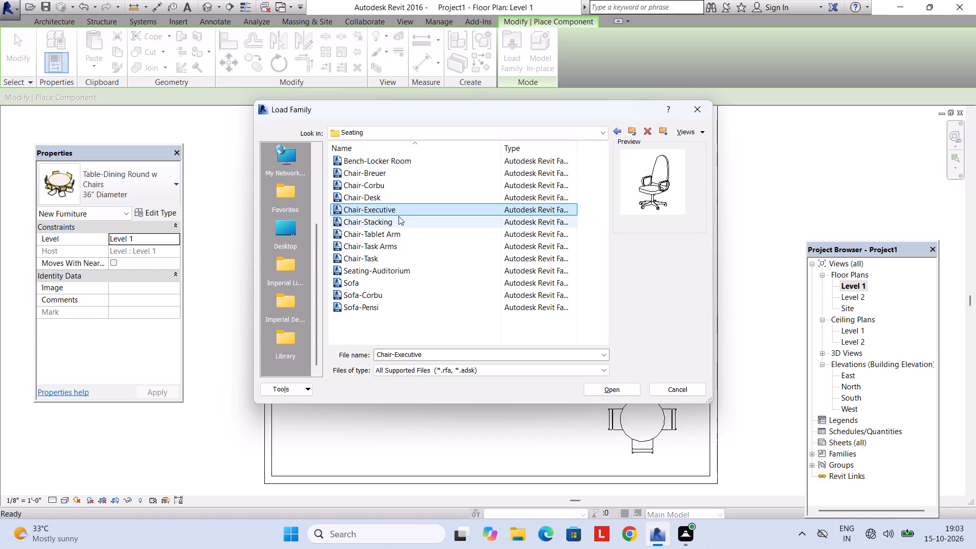
click(396, 239)
click(396, 258)
click(396, 276)
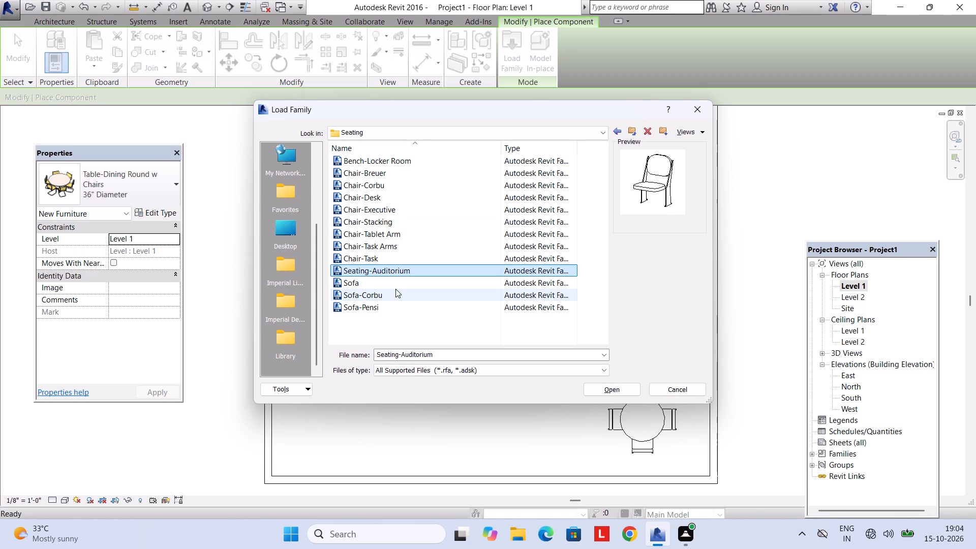
click(405, 286)
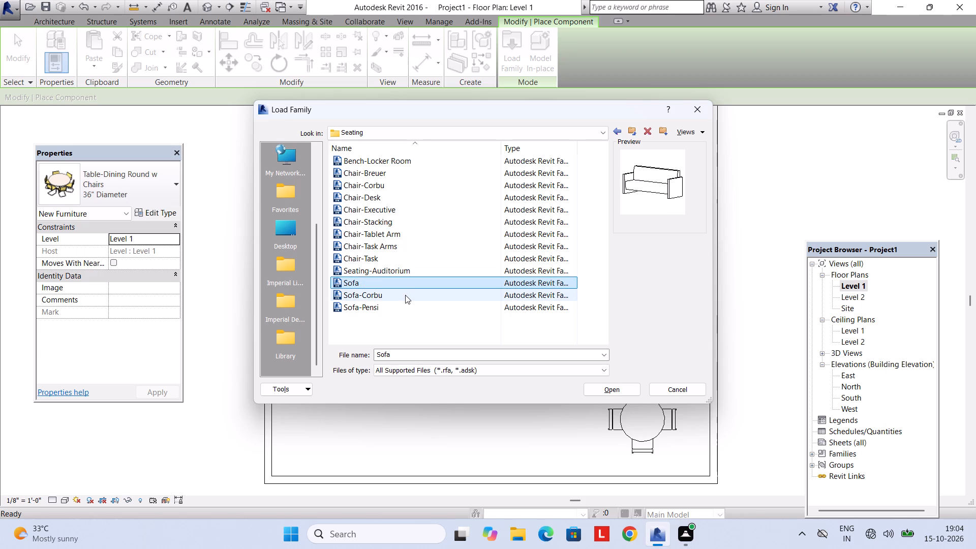
click(405, 295)
click(404, 304)
click(399, 285)
click(401, 270)
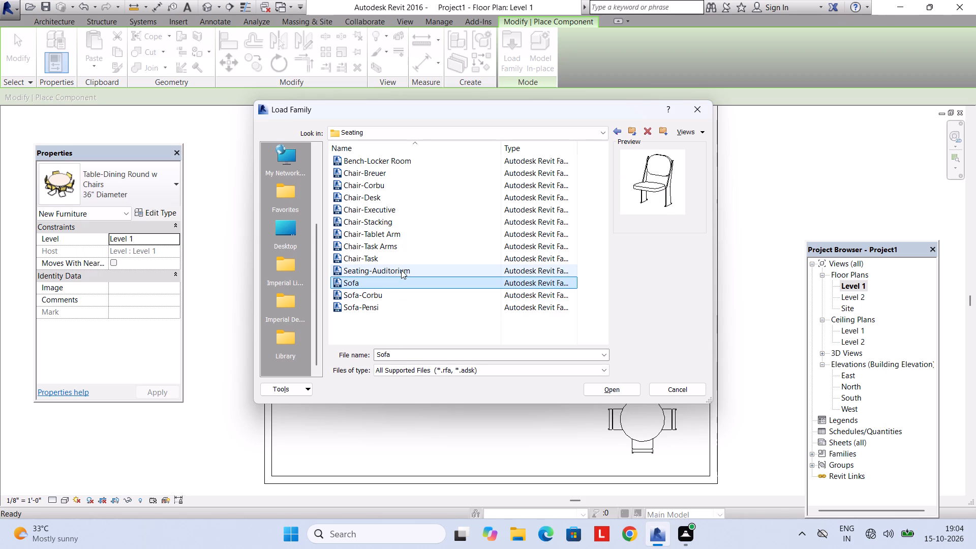
click(403, 177)
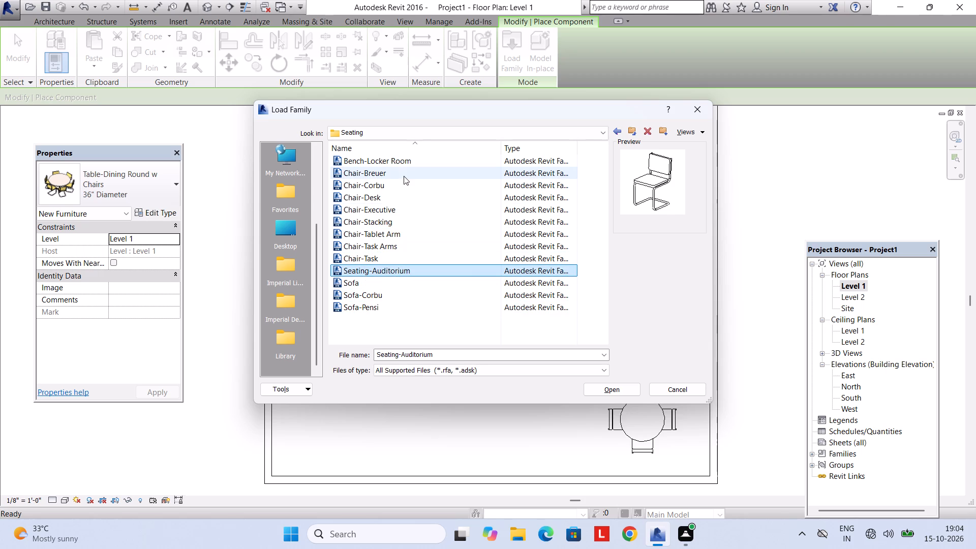
click(454, 165)
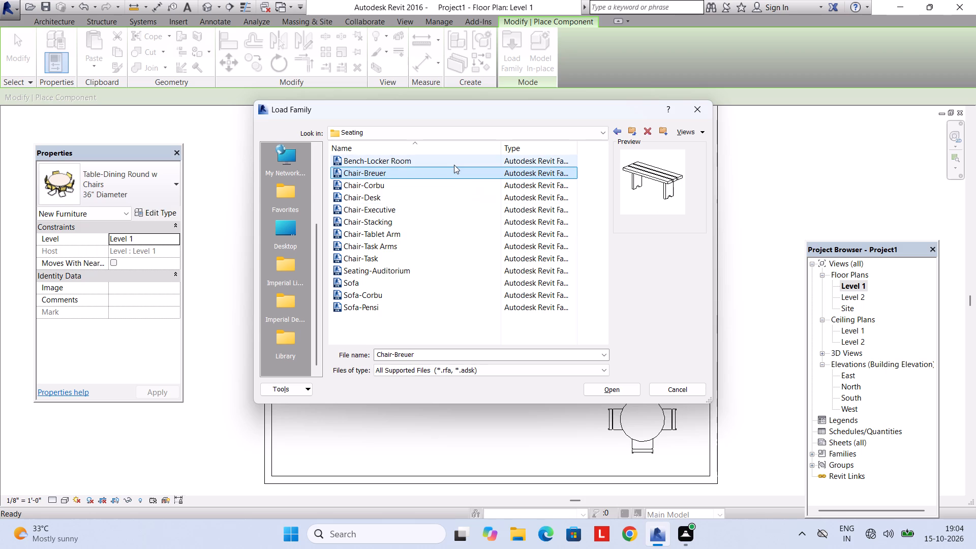
click(422, 179)
click(407, 191)
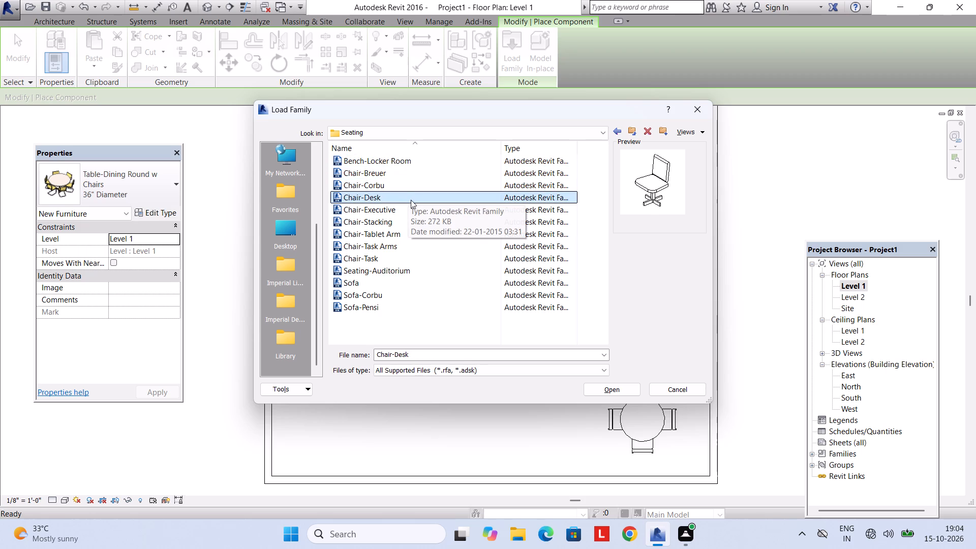
click(403, 165)
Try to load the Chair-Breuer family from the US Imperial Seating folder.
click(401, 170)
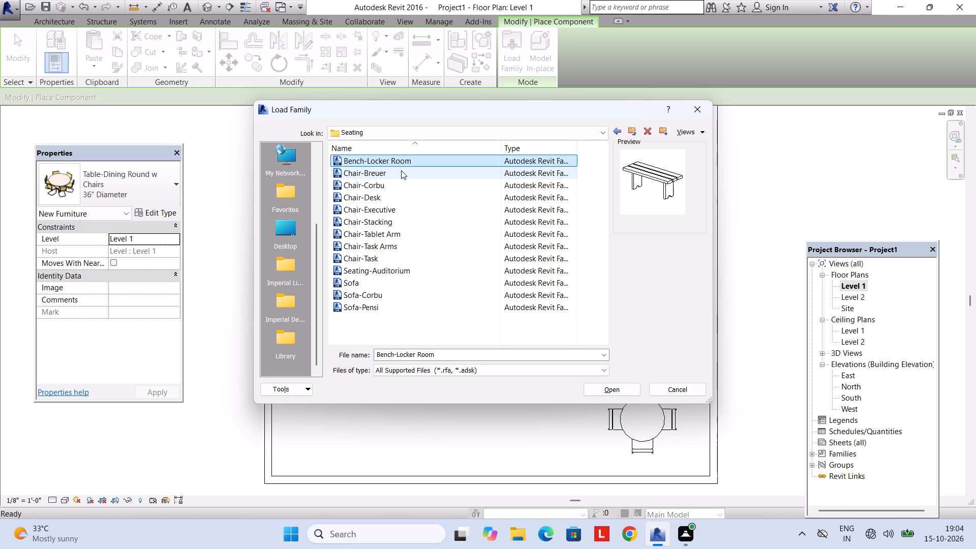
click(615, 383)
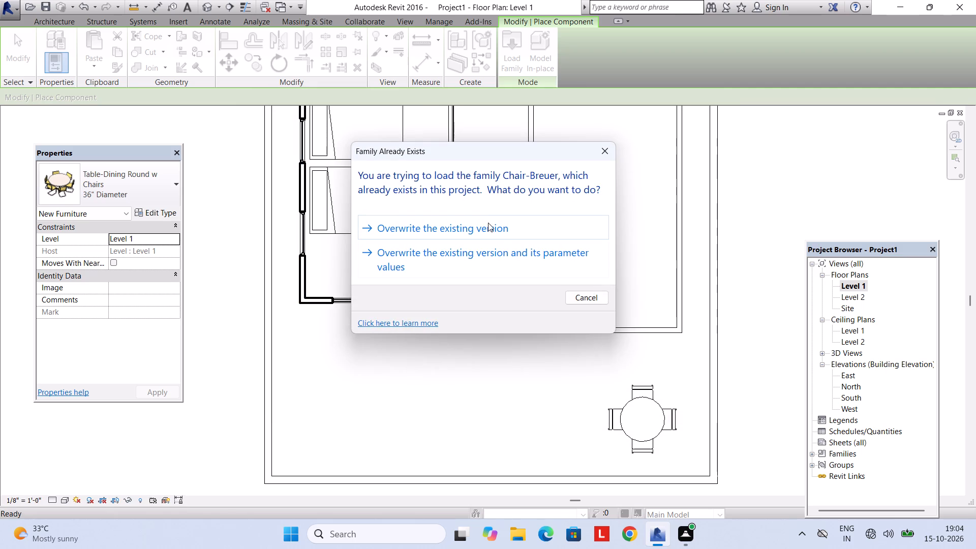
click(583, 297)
Load the Chair-Breuer family from the US Imperial furniture library's Seating folder, overwriting the version already in the project.
middle_drag(494, 182, 498, 283)
scroll(494, 182, down, 1)
click(512, 63)
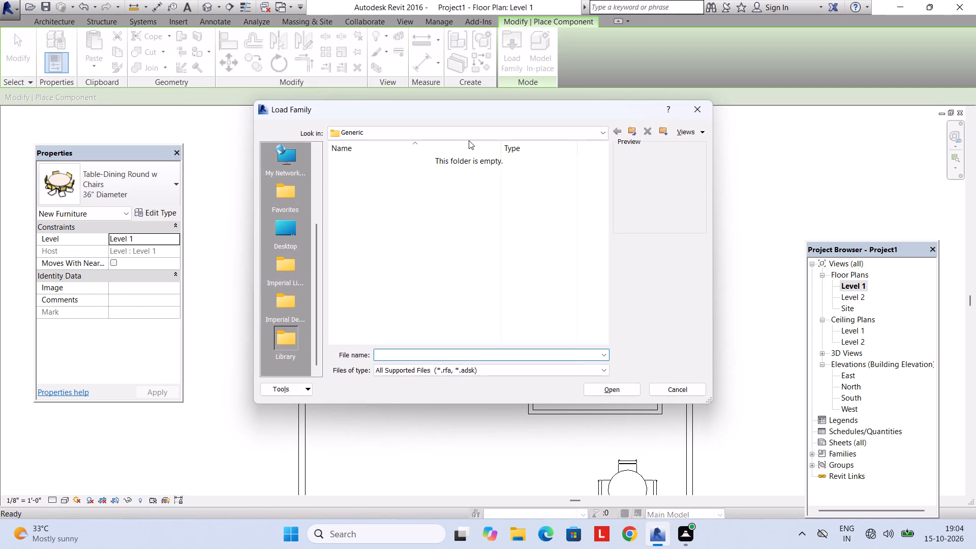
click(469, 139)
click(443, 204)
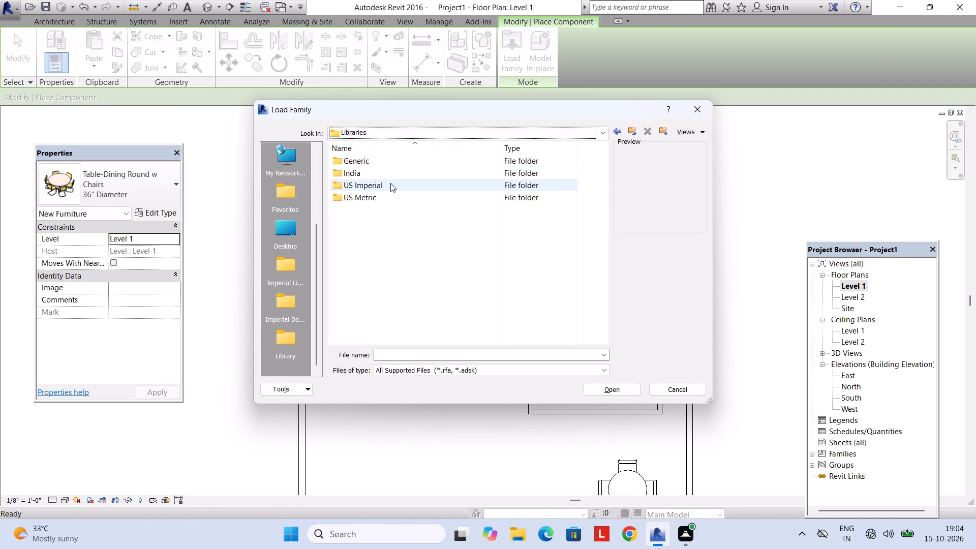
double_click(390, 183)
scroll(393, 274, down, 1)
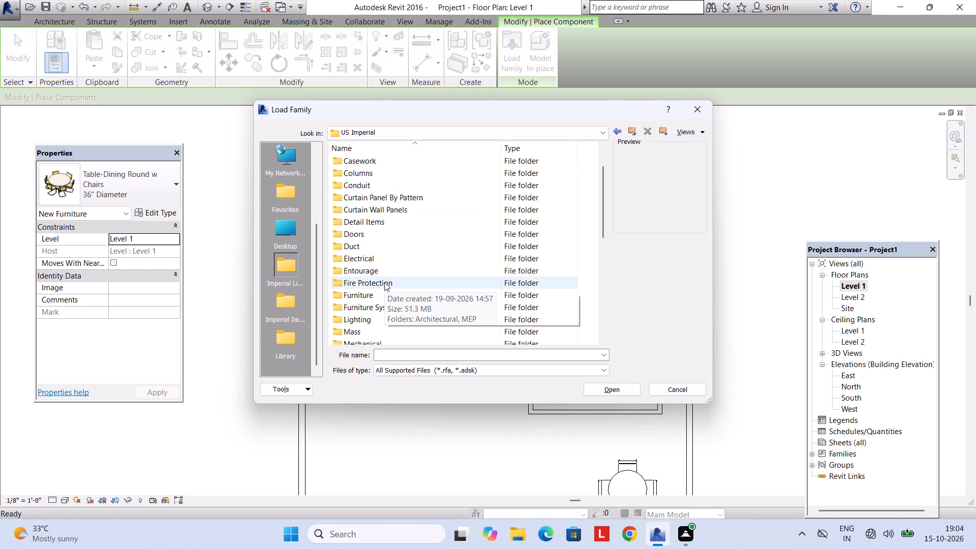
double_click(365, 295)
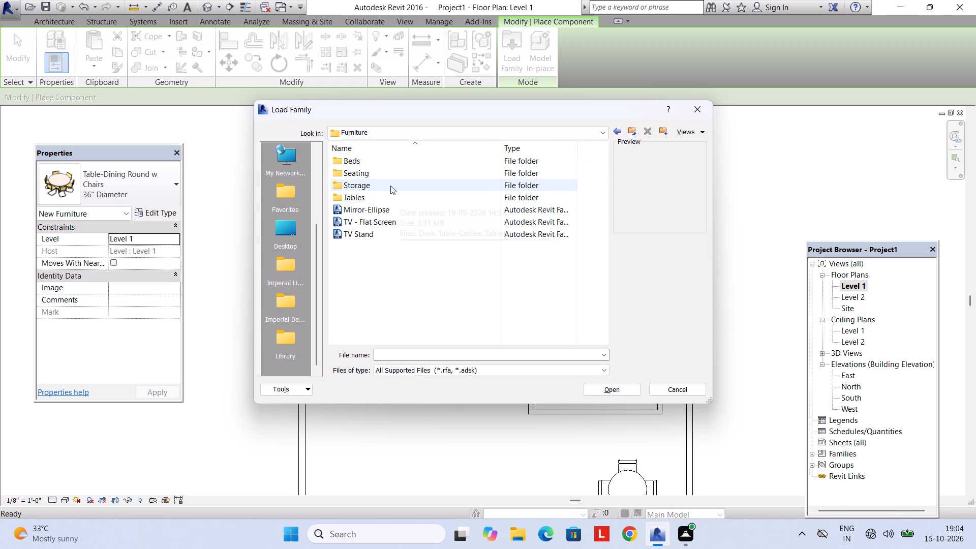
click(381, 171)
click(381, 171)
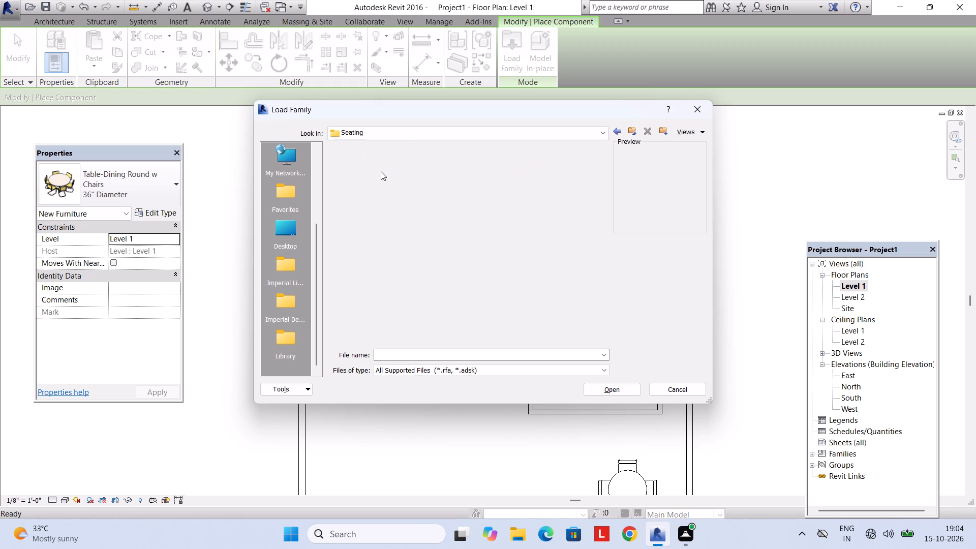
click(381, 172)
click(623, 390)
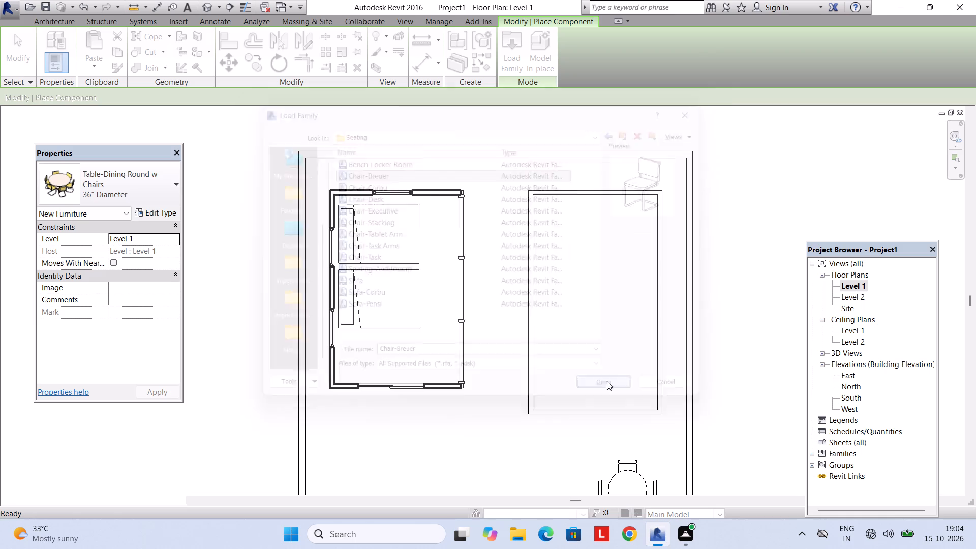
click(501, 267)
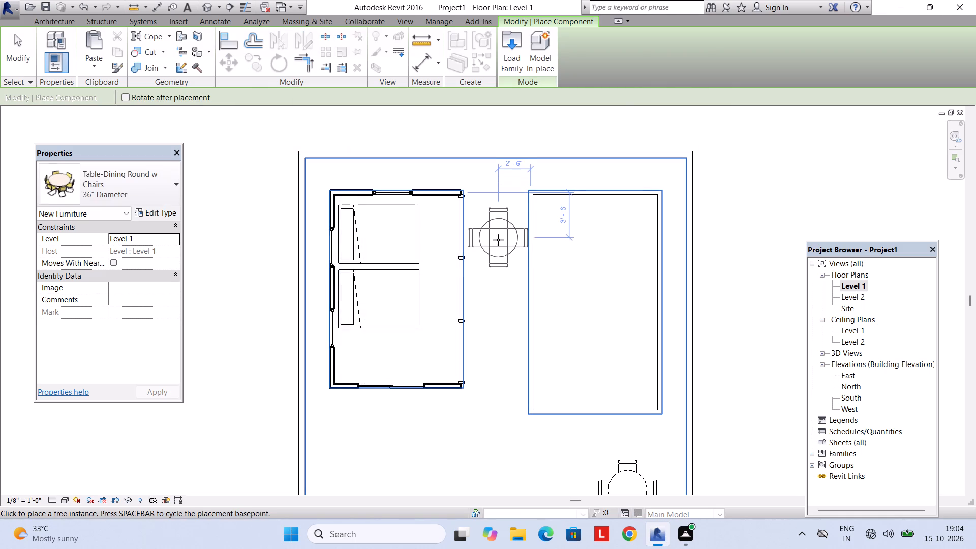
key(Escape)
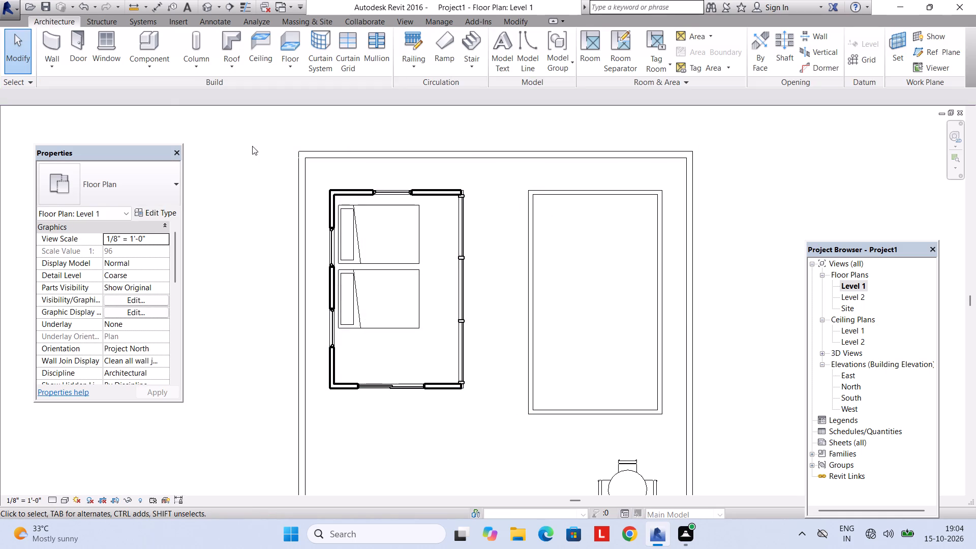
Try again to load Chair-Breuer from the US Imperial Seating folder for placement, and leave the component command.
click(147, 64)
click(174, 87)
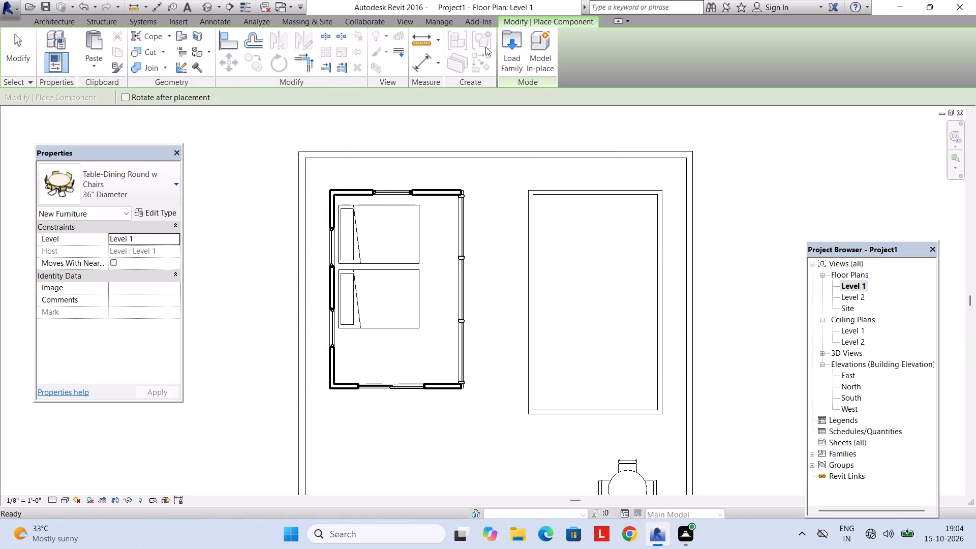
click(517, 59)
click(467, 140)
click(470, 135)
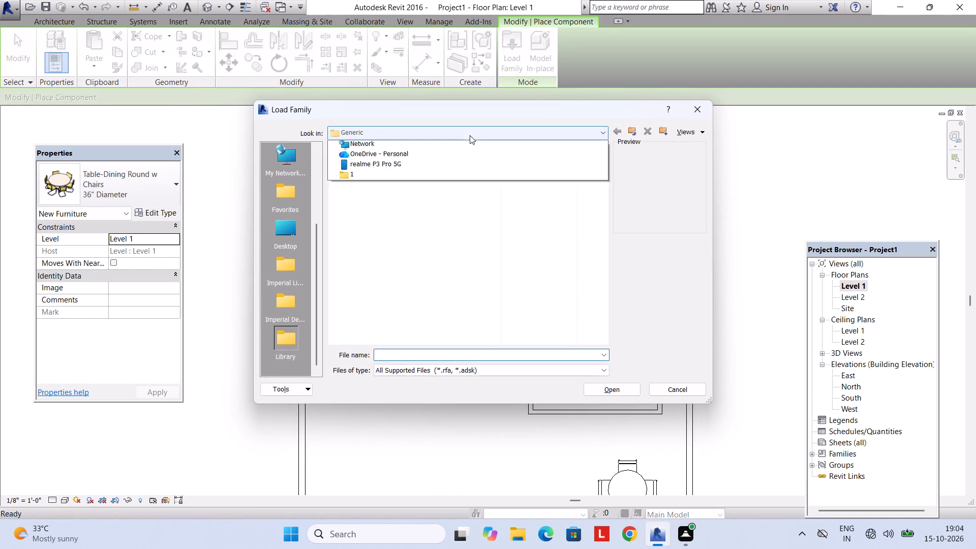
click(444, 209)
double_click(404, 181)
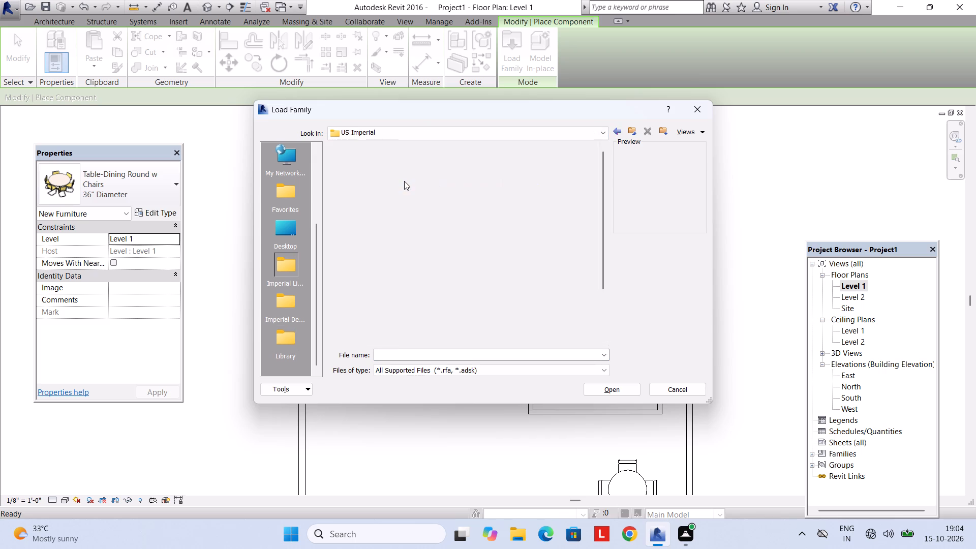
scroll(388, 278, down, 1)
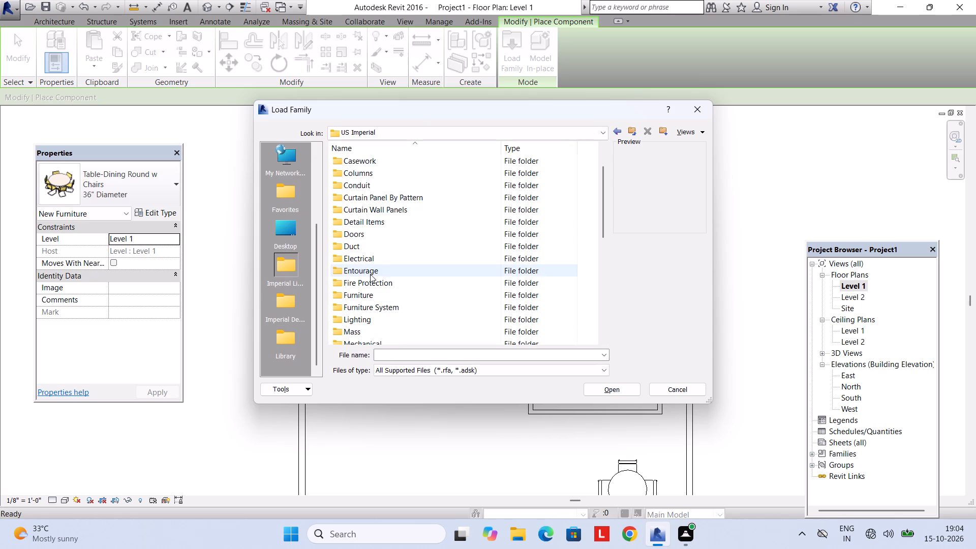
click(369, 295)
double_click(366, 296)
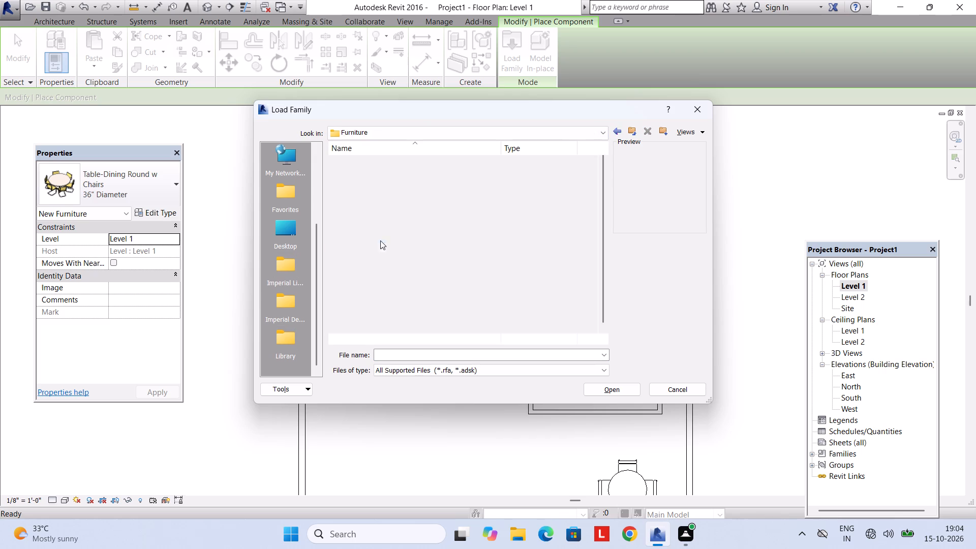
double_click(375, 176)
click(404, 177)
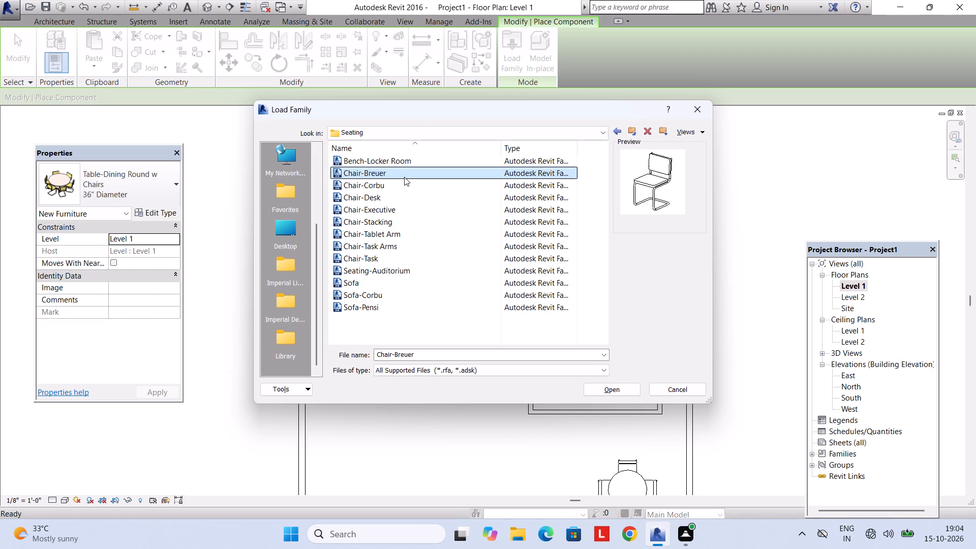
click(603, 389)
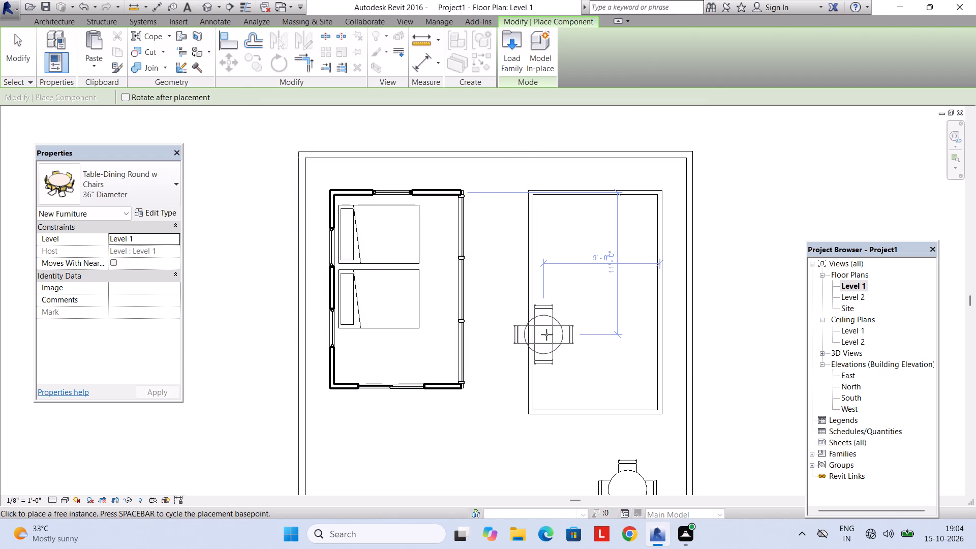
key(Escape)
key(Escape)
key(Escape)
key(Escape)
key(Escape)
Open the Seating folder of the US Metric furniture library to load another component family.
scroll(544, 331, down, 4)
middle_drag(543, 332, 527, 318)
scroll(526, 319, up, 1)
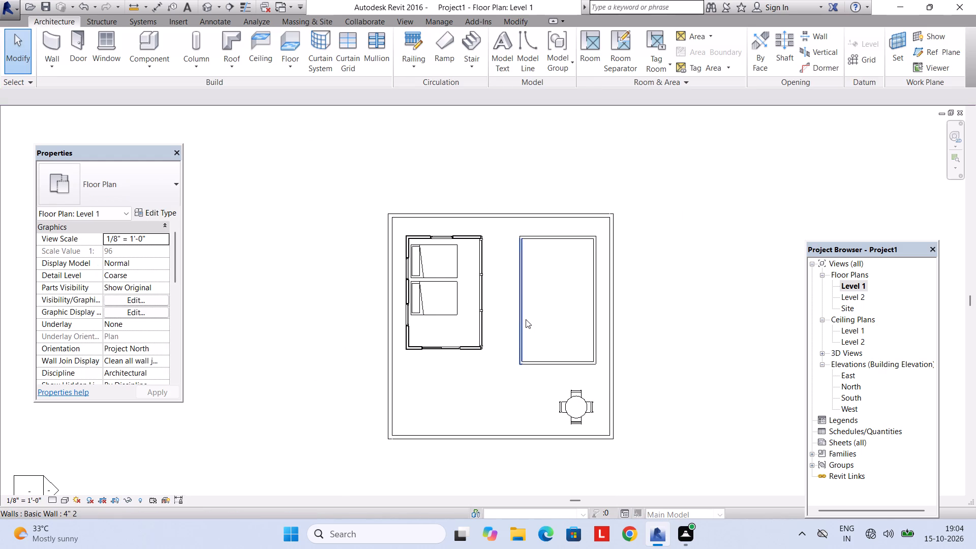
middle_drag(527, 322, 516, 310)
scroll(517, 317, up, 2)
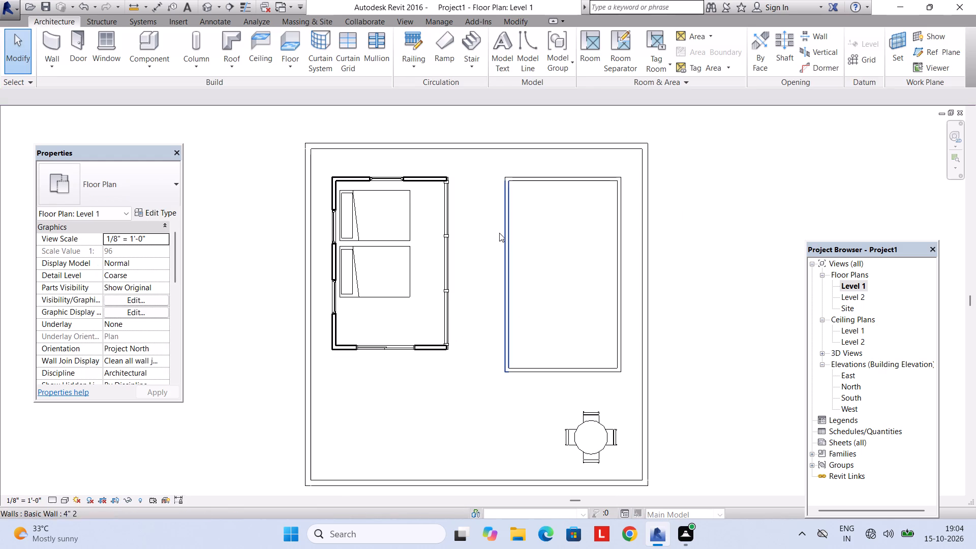
click(161, 70)
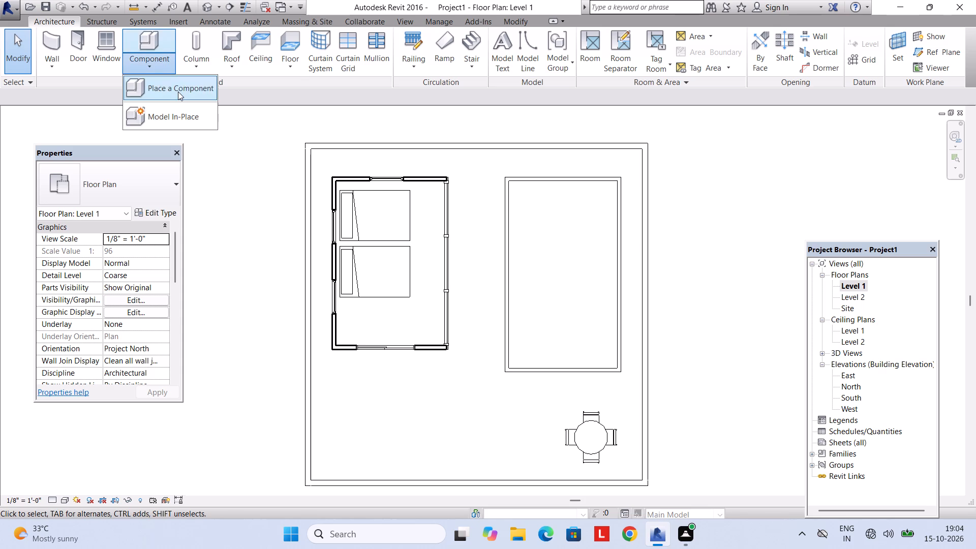
click(178, 91)
click(513, 69)
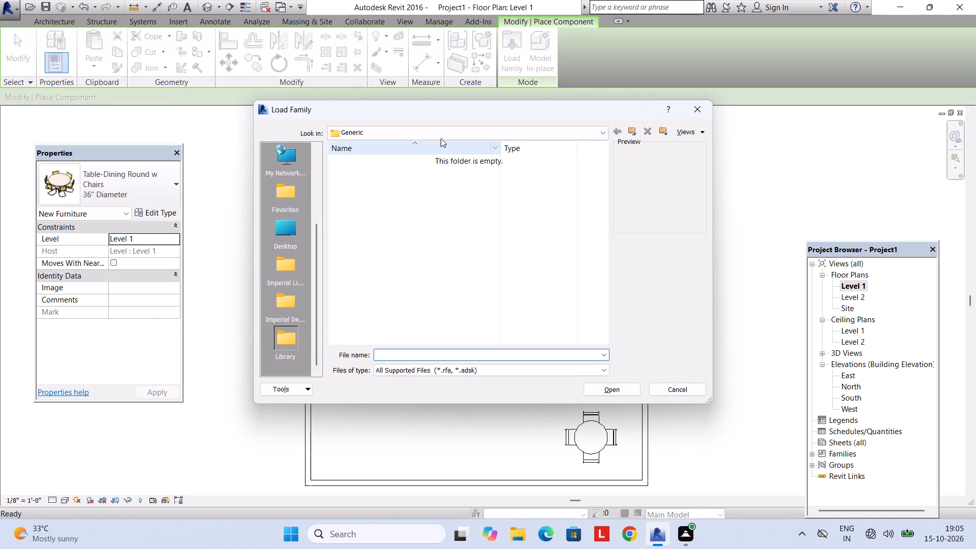
click(441, 138)
click(421, 205)
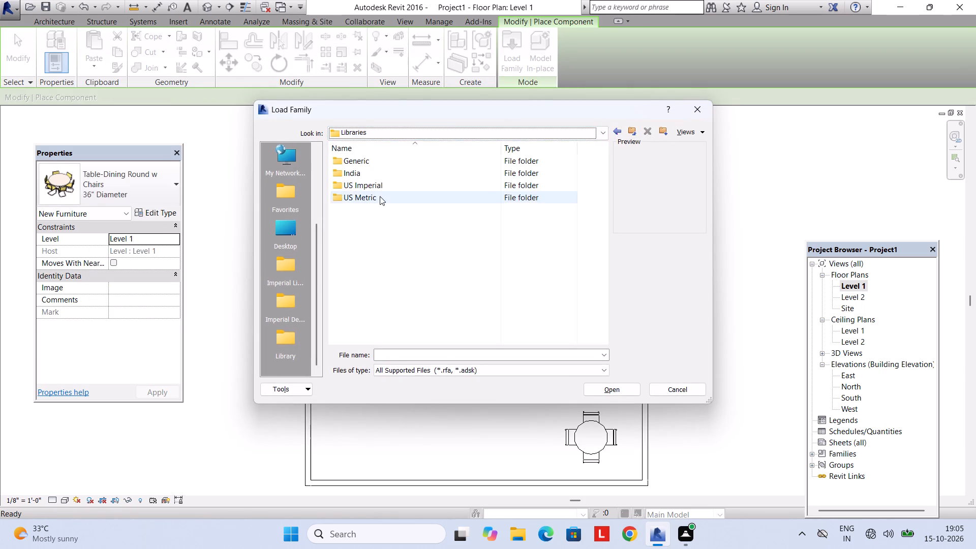
double_click(380, 196)
scroll(392, 292, down, 2)
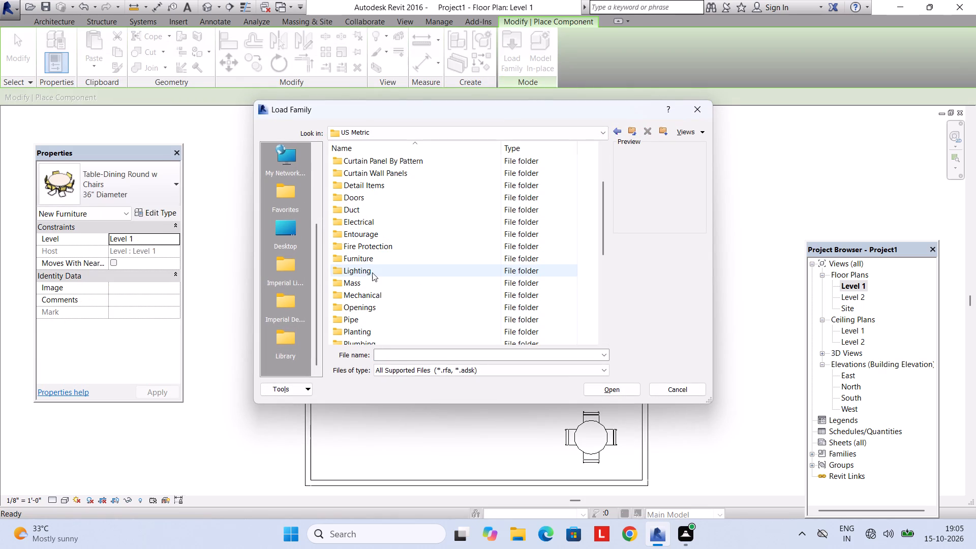
double_click(371, 261)
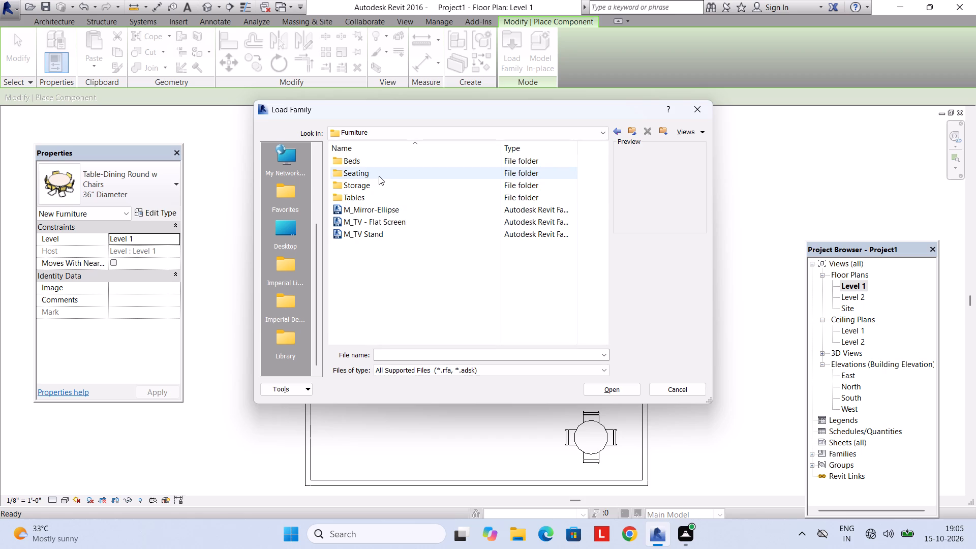
double_click(379, 176)
Load the M_Seating-Auditorium family from the Seating folder for placement.
click(375, 185)
click(380, 198)
click(380, 224)
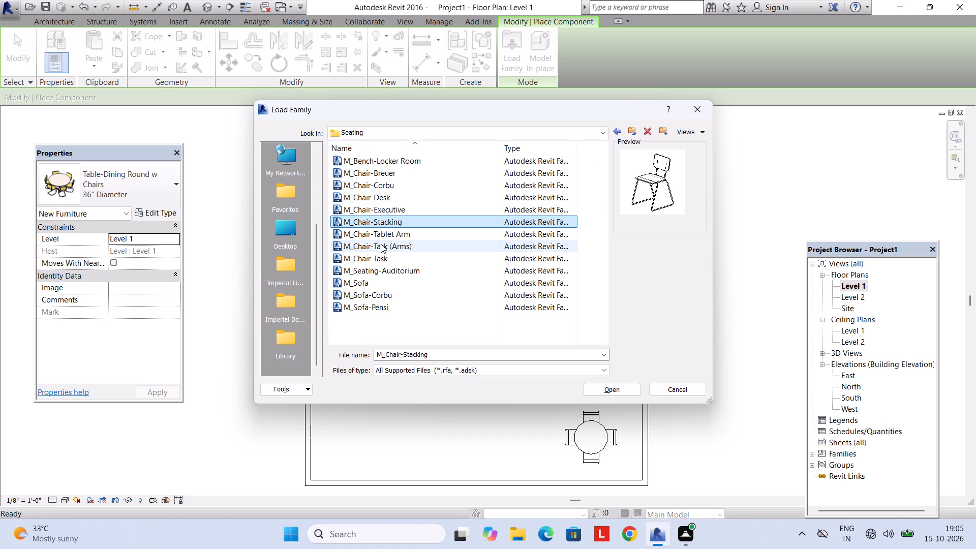
click(381, 244)
click(385, 223)
click(389, 249)
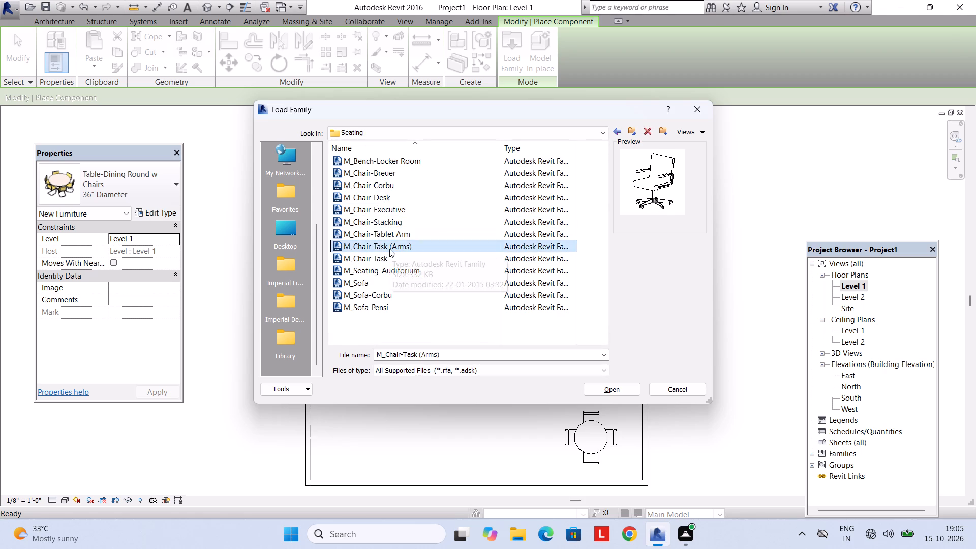
click(391, 239)
click(391, 250)
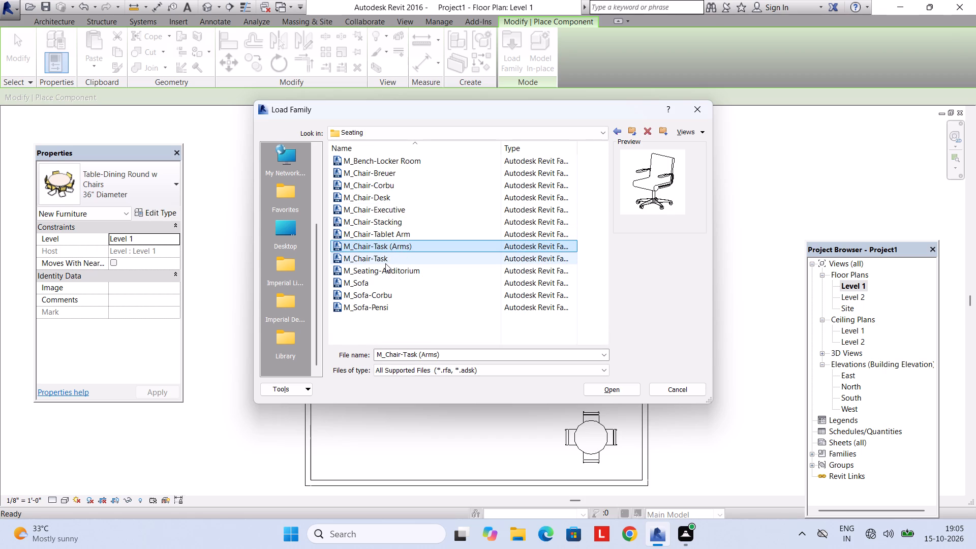
click(385, 263)
click(384, 268)
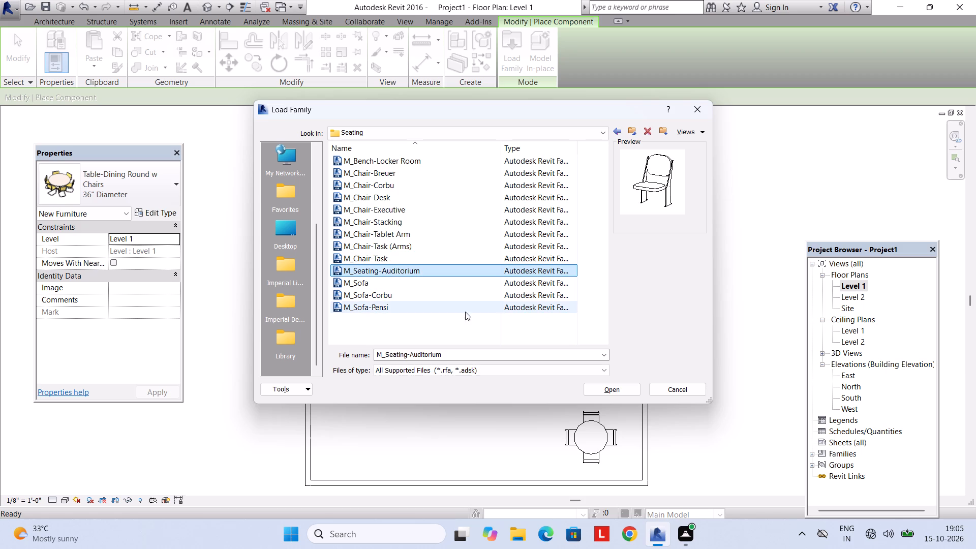
click(608, 387)
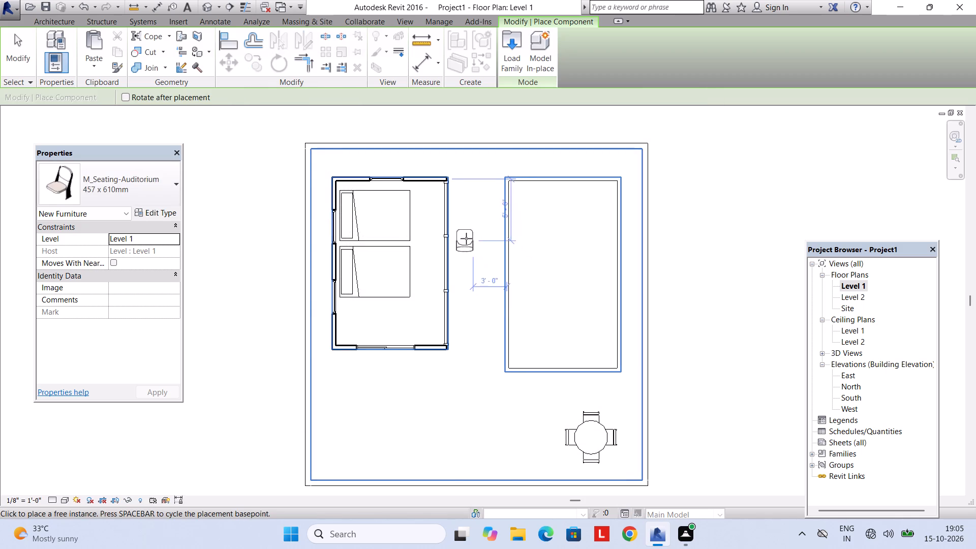
Place three 457 x 610mm auditorium seats facing the pool near the house's north-east corner, about 3'-3" from the pool wall.
scroll(466, 238, up, 5)
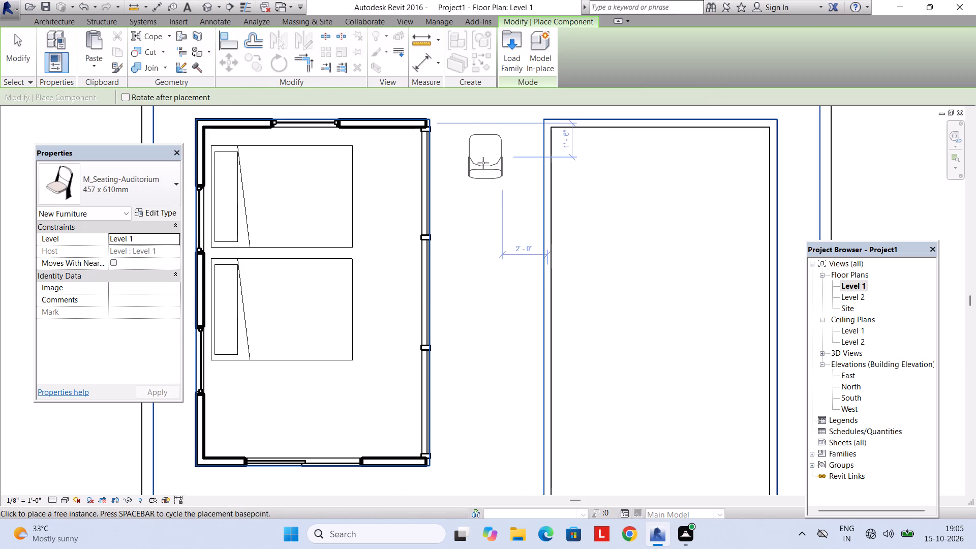
middle_drag(484, 171, 470, 299)
scroll(555, 221, up, 2)
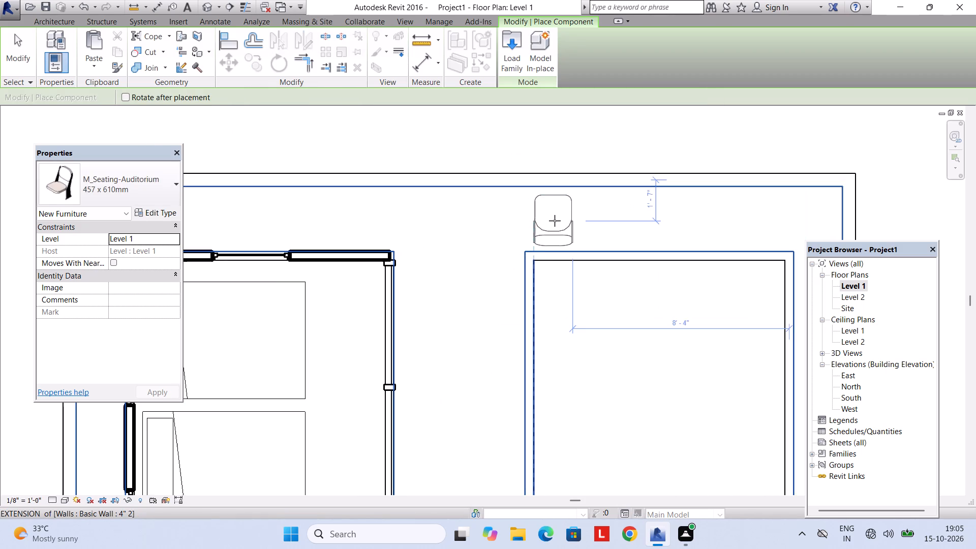
key(space)
key(space)
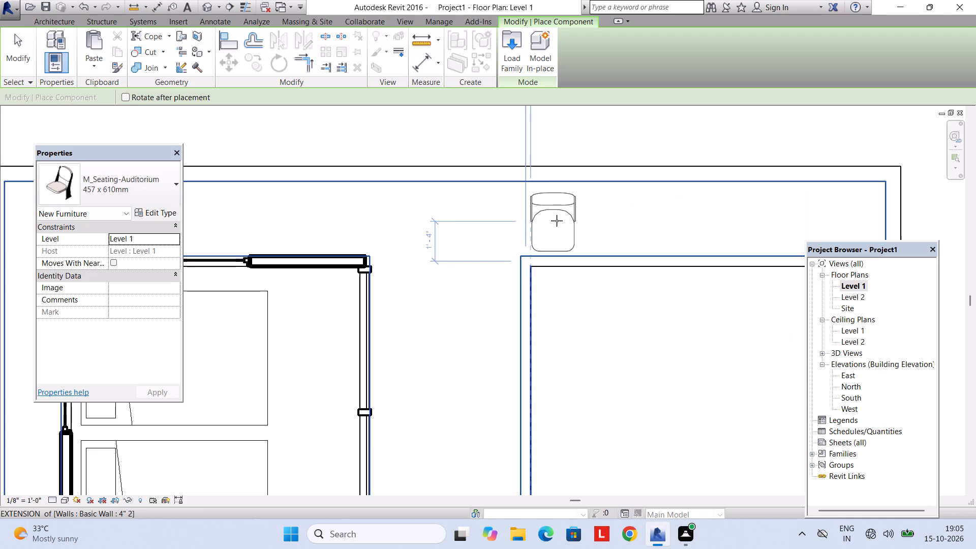
key(space)
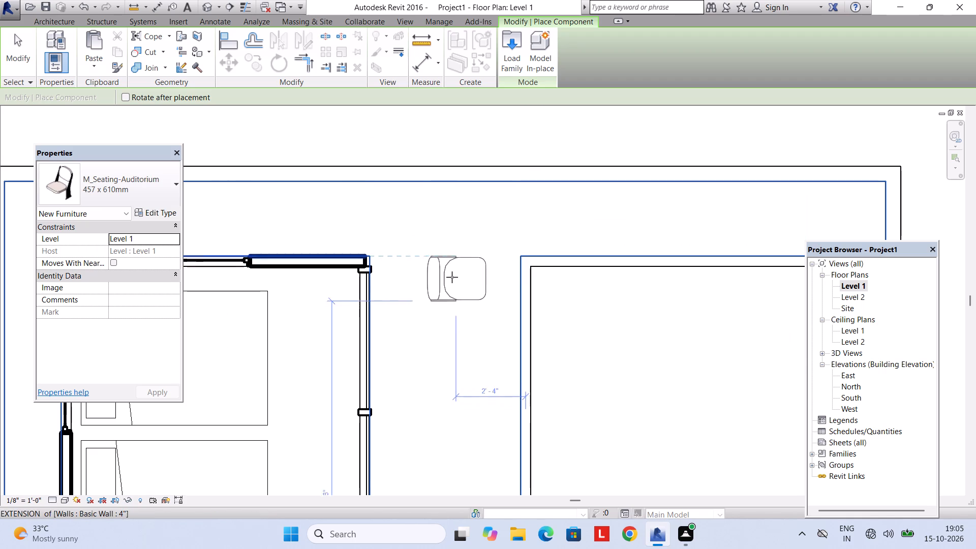
click(429, 237)
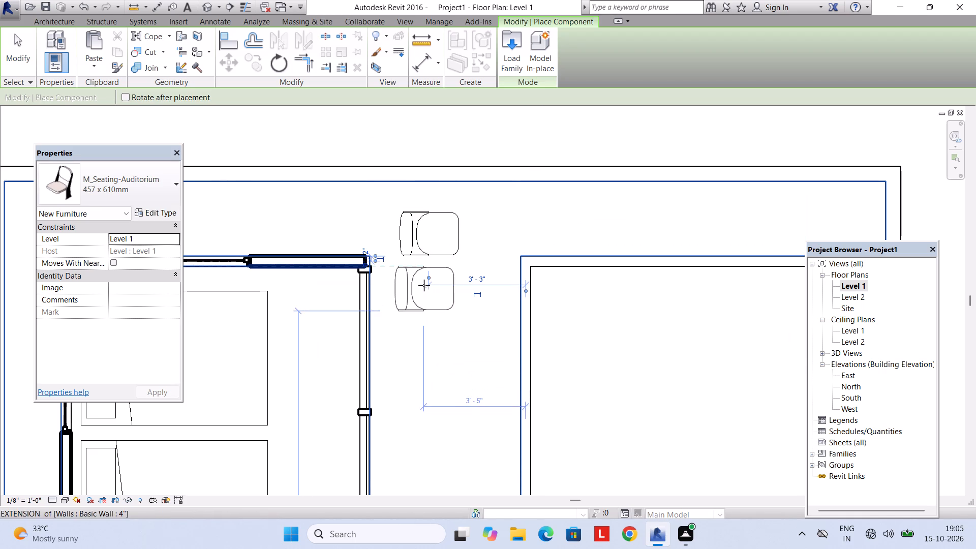
click(425, 283)
click(432, 293)
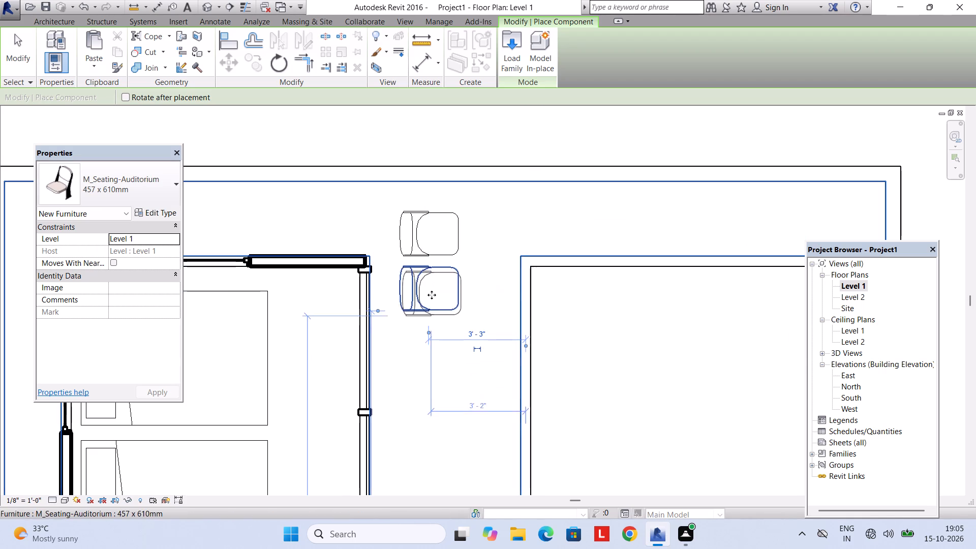
click(430, 345)
scroll(432, 353, down, 2)
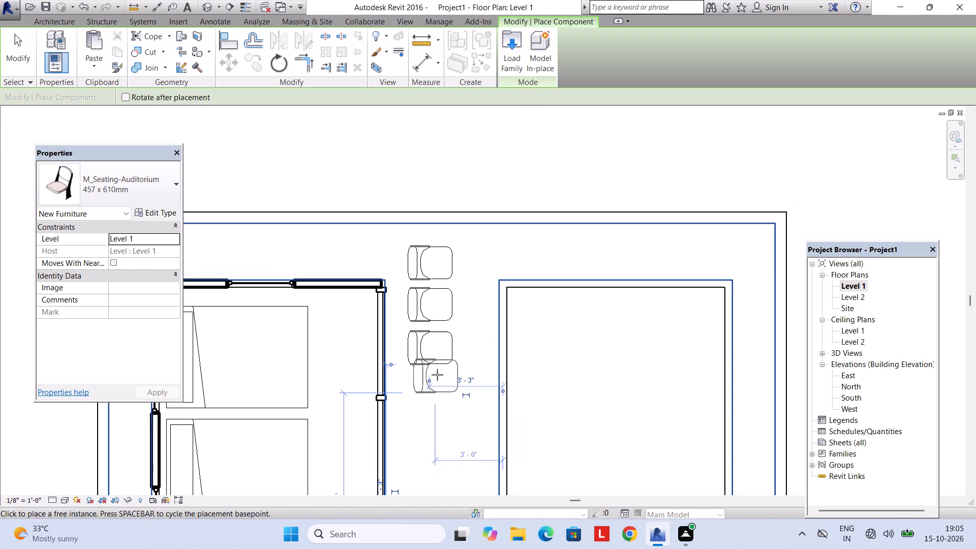
Place three more auditorium seats facing the pool at the house's south-east corner, about 4'-0" from the pool wall, and end placement.
middle_drag(437, 376, 441, 255)
scroll(454, 298, down, 3)
middle_drag(455, 326, 454, 298)
scroll(428, 349, up, 2)
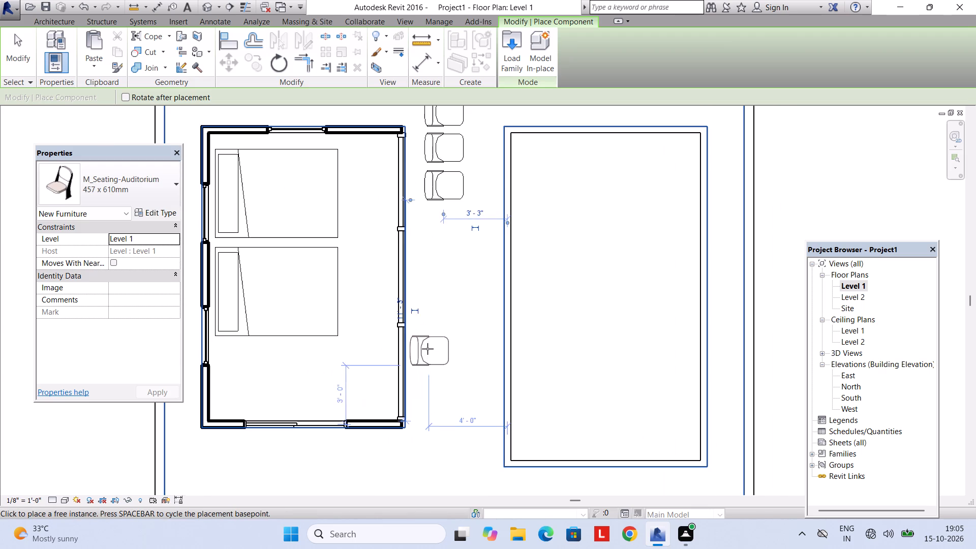
click(433, 342)
scroll(429, 376, up, 3)
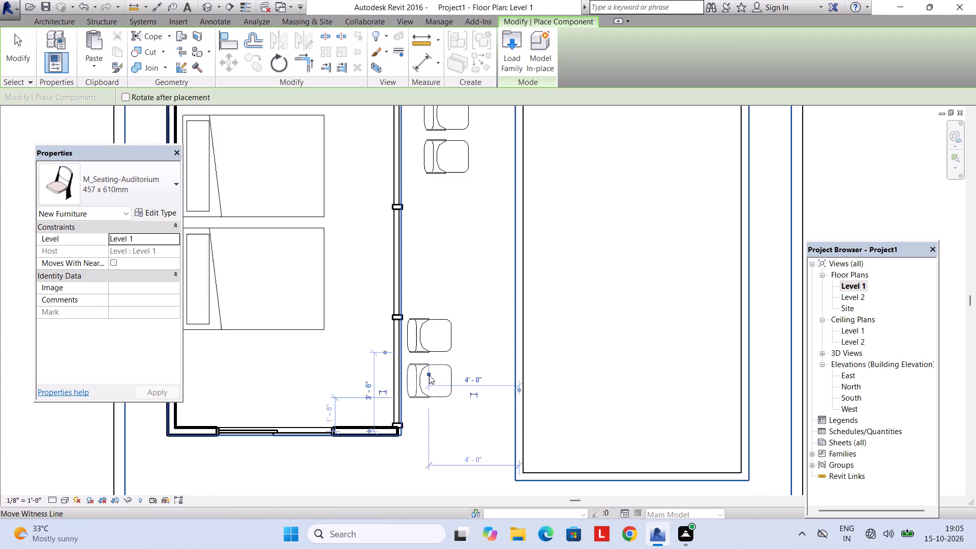
click(428, 373)
click(420, 381)
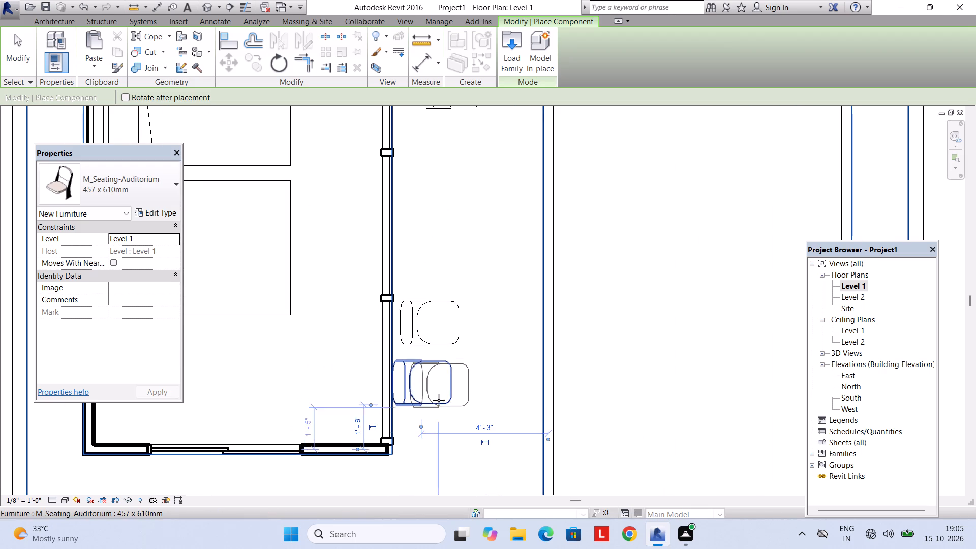
middle_drag(435, 422, 441, 358)
click(439, 380)
scroll(443, 379, down, 4)
middle_drag(436, 400, 515, 346)
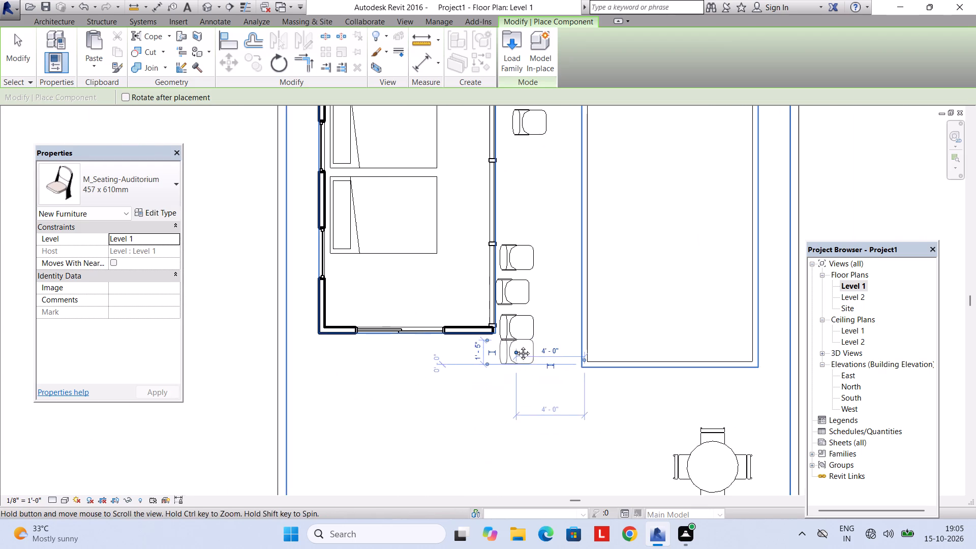
middle_drag(515, 346, 515, 345)
middle_drag(391, 391, 398, 363)
scroll(510, 369, down, 2)
middle_drag(598, 383, 556, 376)
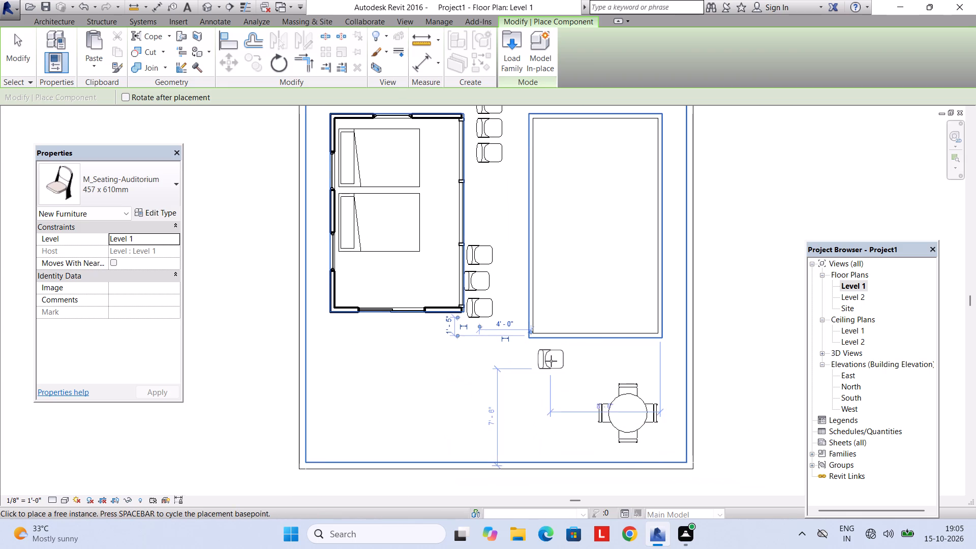
key(space)
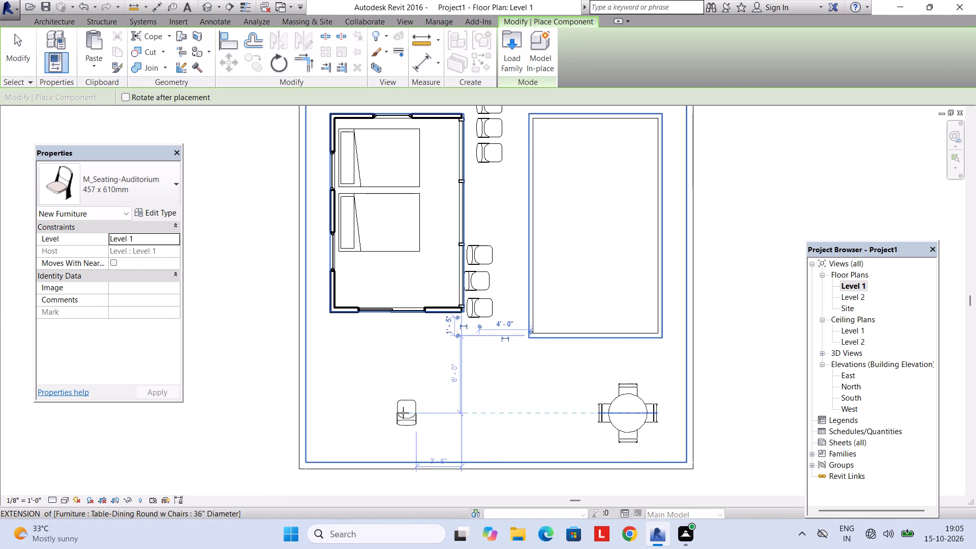
key(Escape)
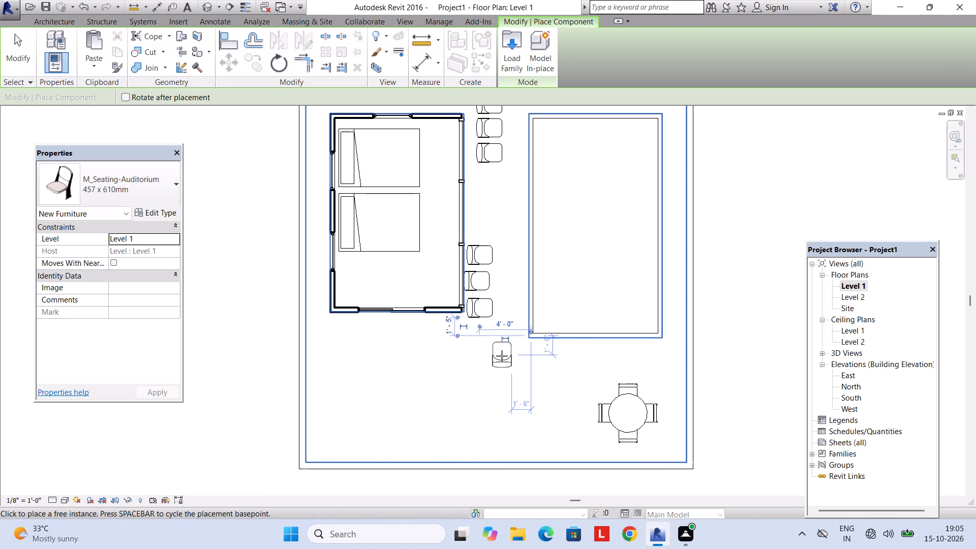
key(Escape)
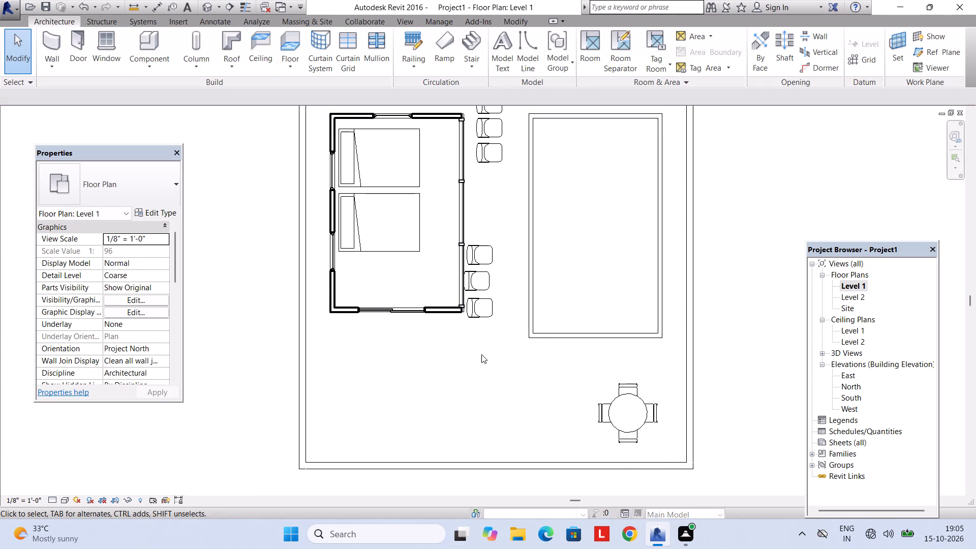
Nudge the middle seat of the southern row toward the pool, to 4'-0" from the pool wall, in line with its neighbours.
middle_drag(482, 356, 490, 439)
middle_drag(487, 434, 475, 368)
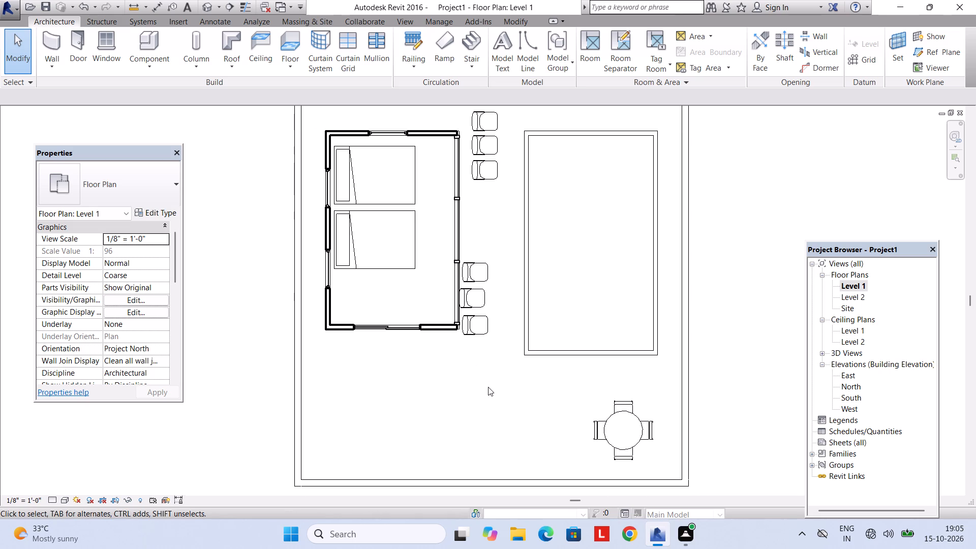
middle_drag(492, 317, 491, 357)
scroll(491, 343, down, 1)
click(473, 342)
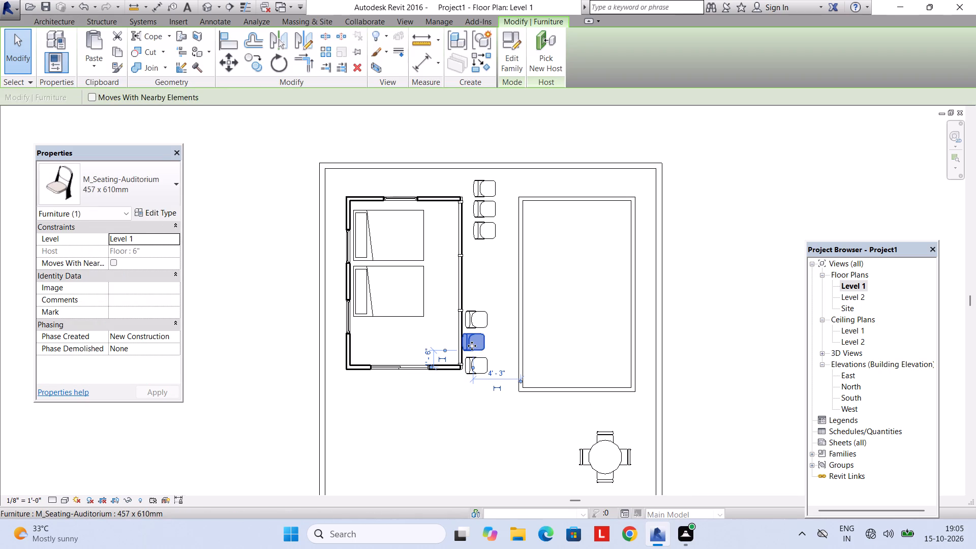
key(Right)
key(Right)
key(Left)
scroll(473, 323, up, 3)
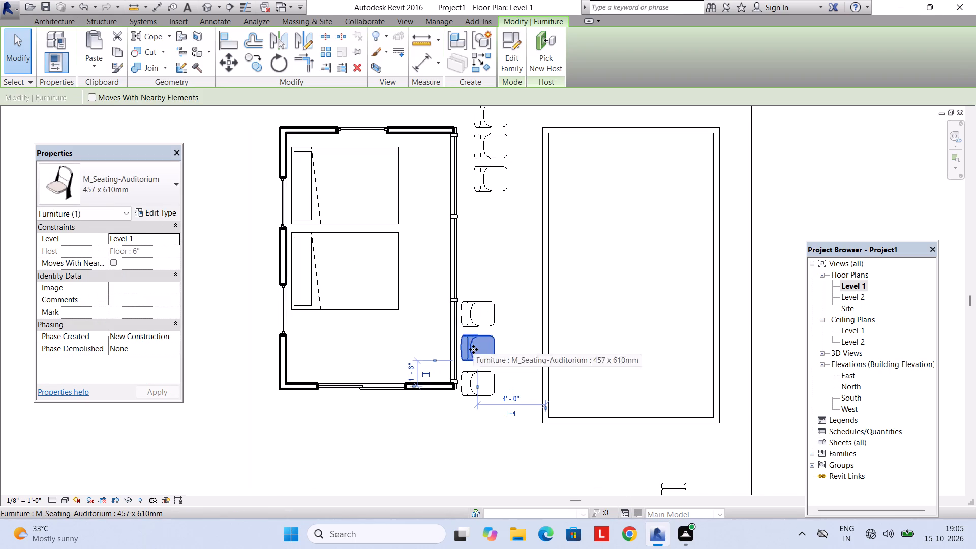
middle_drag(489, 254, 490, 287)
key(Escape)
Set the Chairs type parameter of the 36" round dining table to 10.
scroll(491, 295, down, 3)
middle_drag(501, 300, 489, 250)
click(592, 399)
click(161, 213)
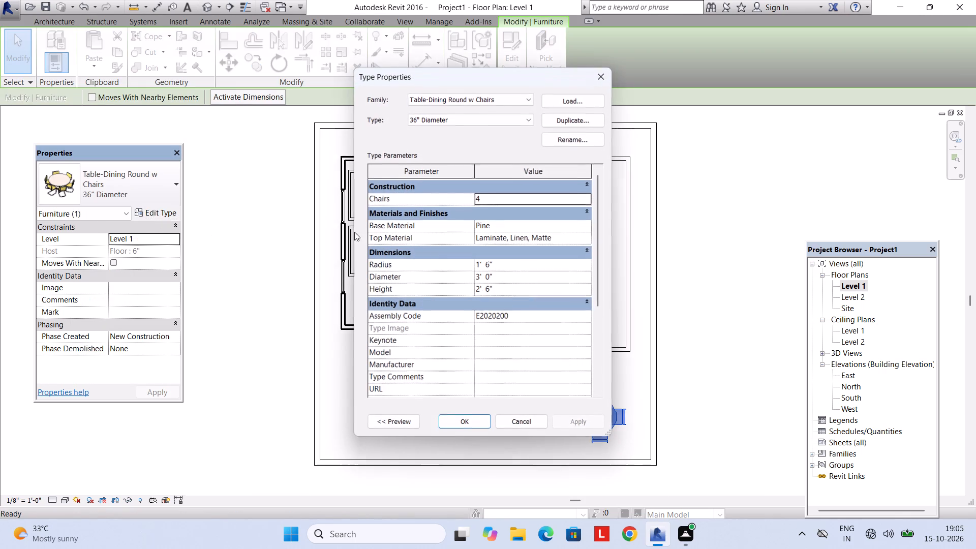
click(504, 199)
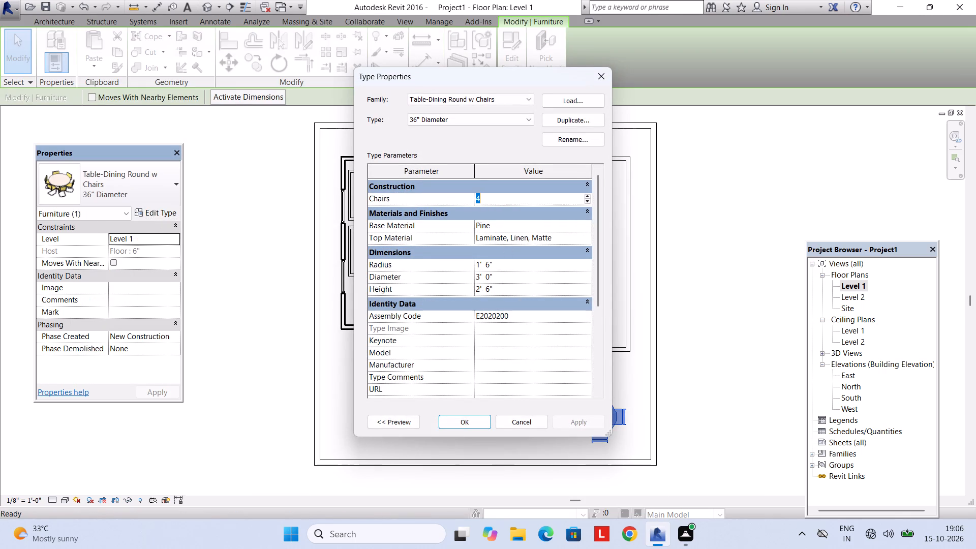
double_click(588, 202)
triple_click(587, 194)
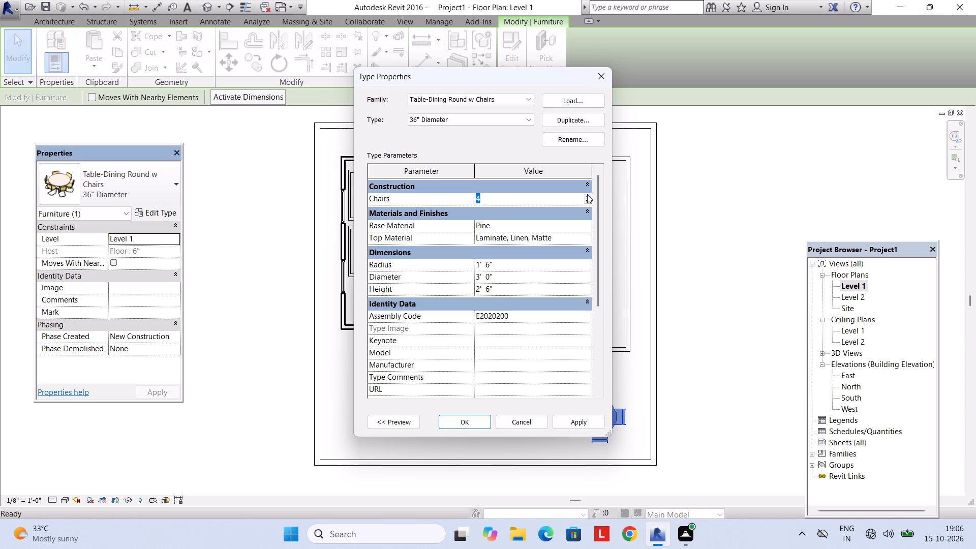
triple_click(587, 194)
double_click(587, 194)
click(465, 420)
key(Escape)
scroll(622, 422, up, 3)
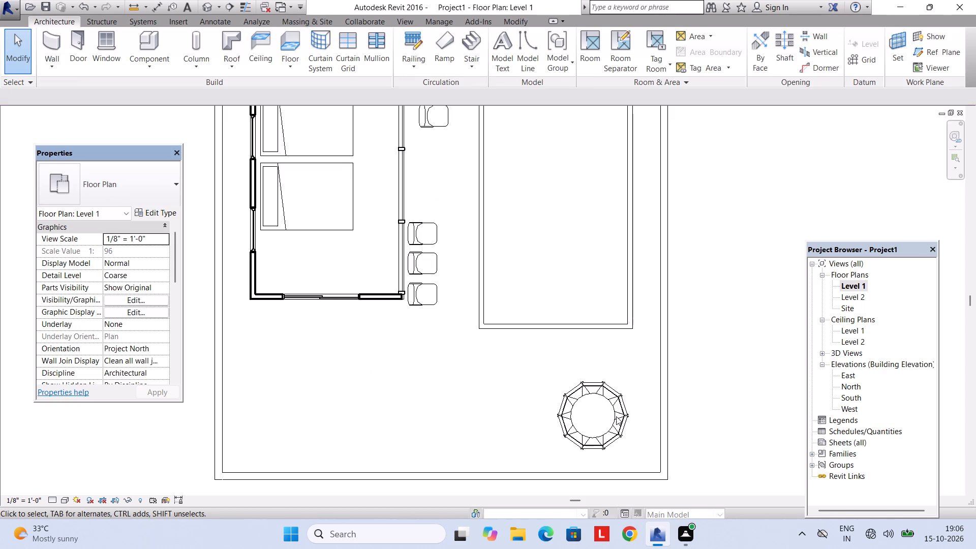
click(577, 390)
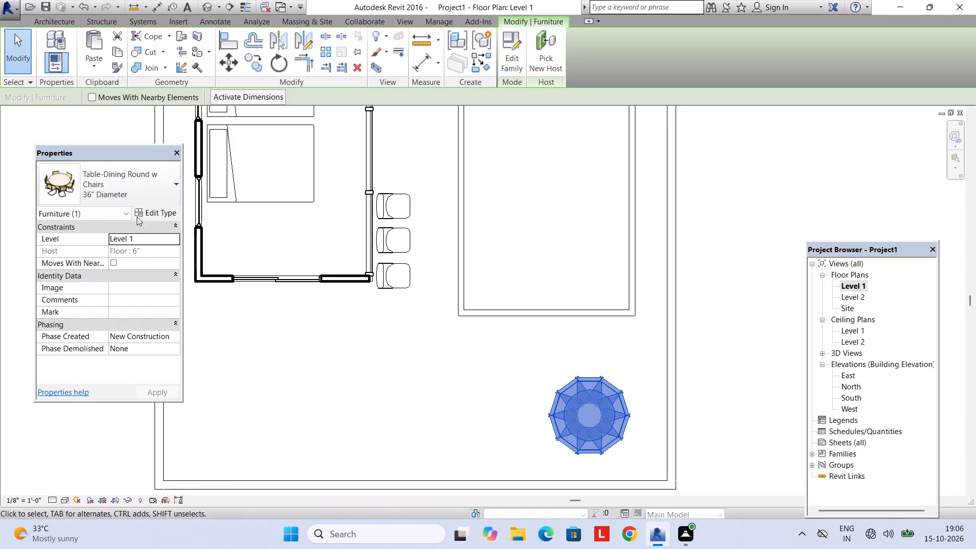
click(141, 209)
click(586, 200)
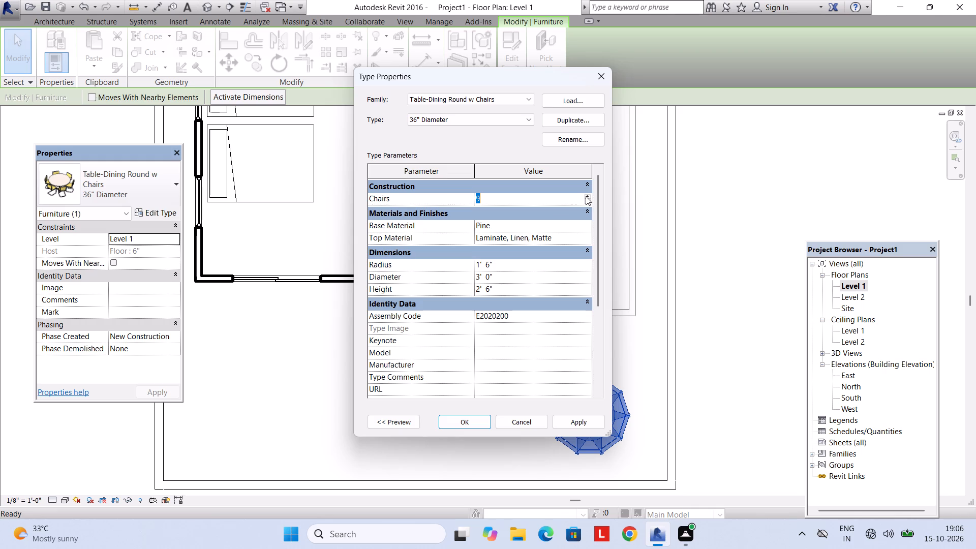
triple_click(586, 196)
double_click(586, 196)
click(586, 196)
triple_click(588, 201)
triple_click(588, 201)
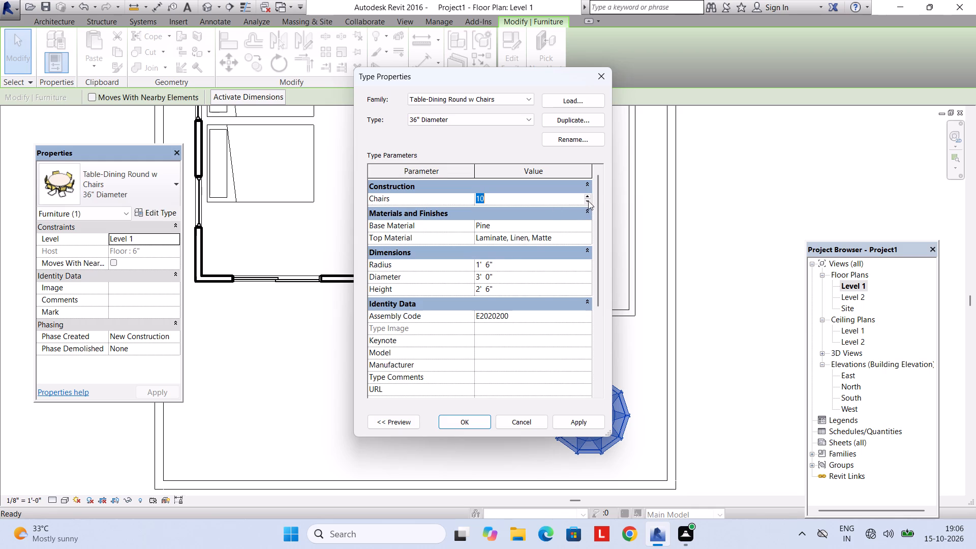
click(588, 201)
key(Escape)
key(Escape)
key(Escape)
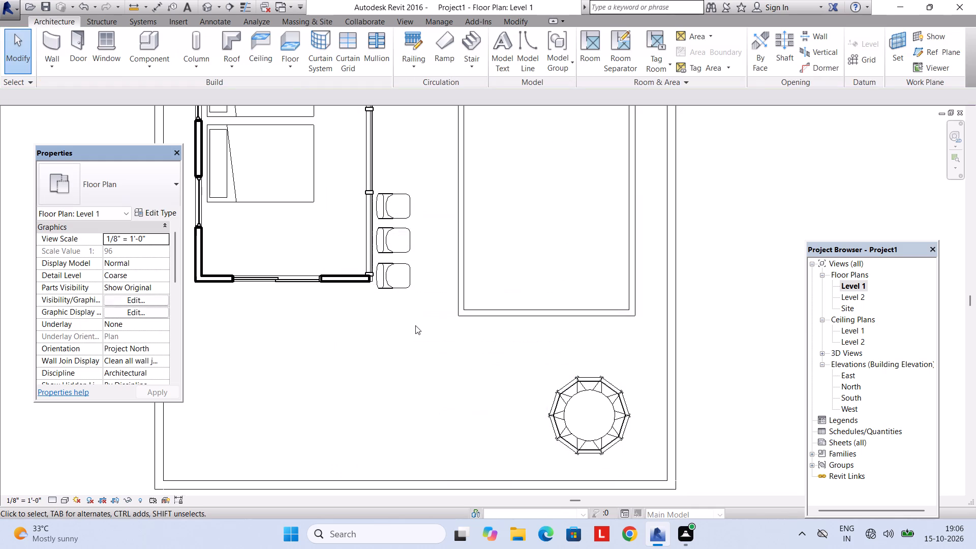
Open the default 3D view to check the seats and dining table around the pool.
click(410, 22)
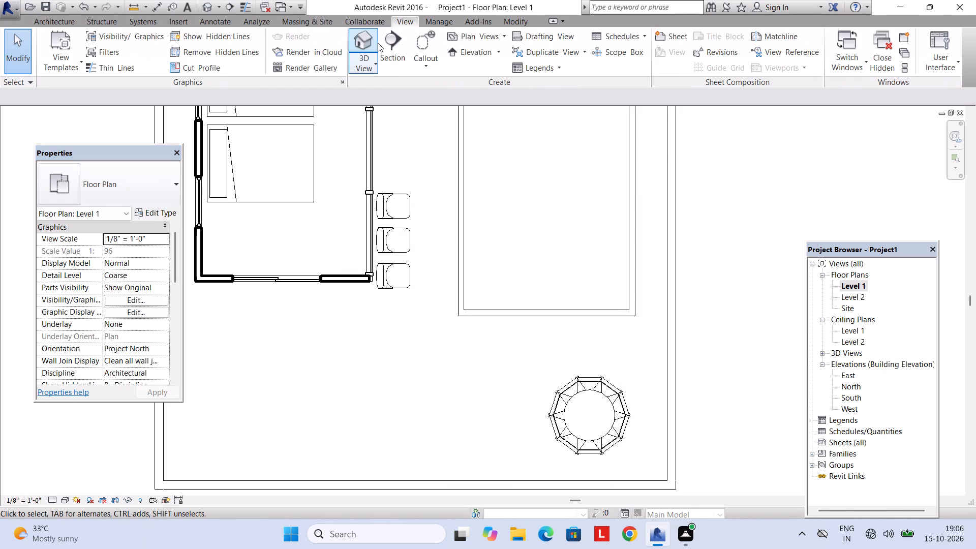
click(378, 43)
scroll(531, 296, down, 2)
scroll(543, 333, up, 5)
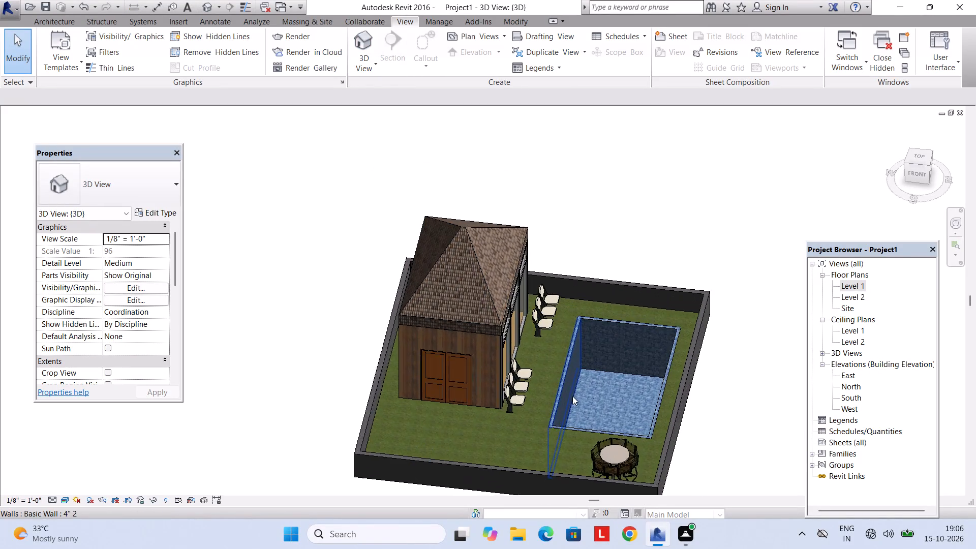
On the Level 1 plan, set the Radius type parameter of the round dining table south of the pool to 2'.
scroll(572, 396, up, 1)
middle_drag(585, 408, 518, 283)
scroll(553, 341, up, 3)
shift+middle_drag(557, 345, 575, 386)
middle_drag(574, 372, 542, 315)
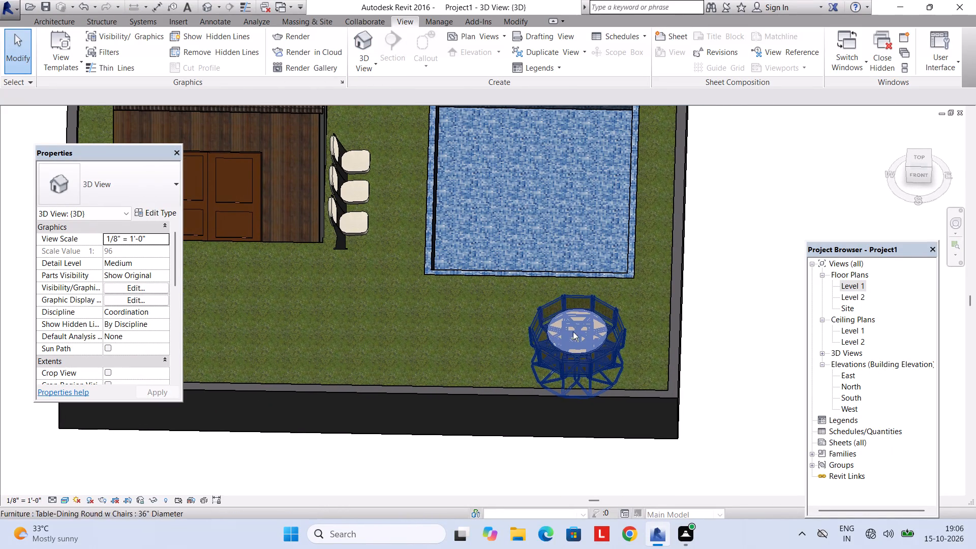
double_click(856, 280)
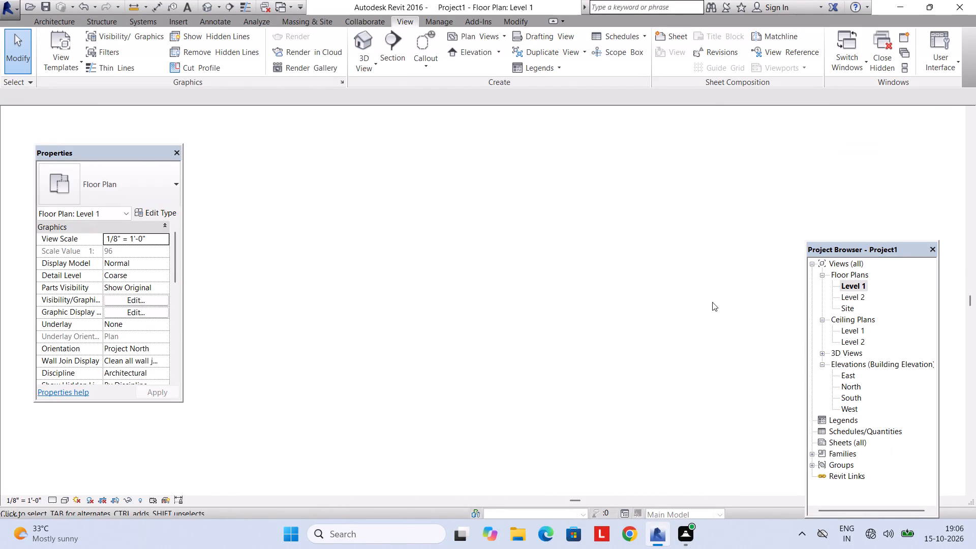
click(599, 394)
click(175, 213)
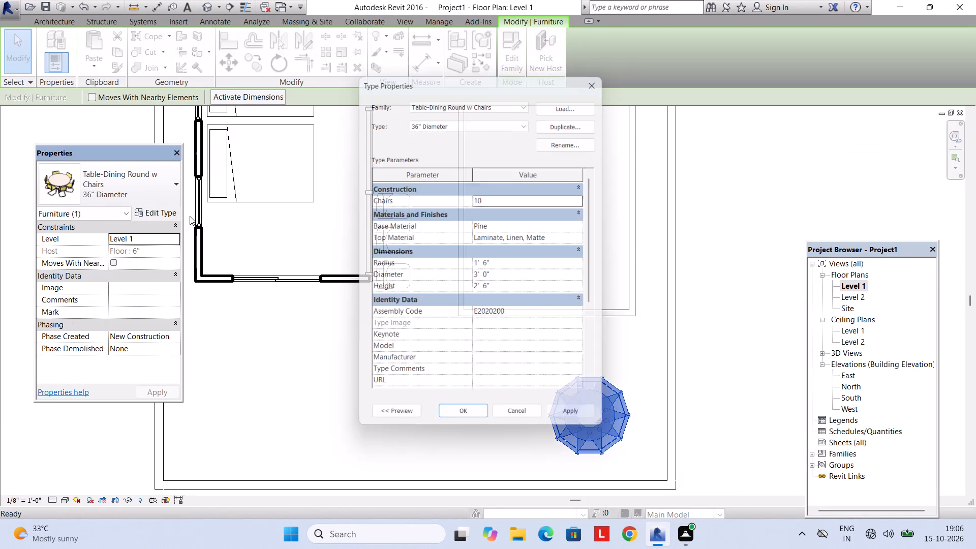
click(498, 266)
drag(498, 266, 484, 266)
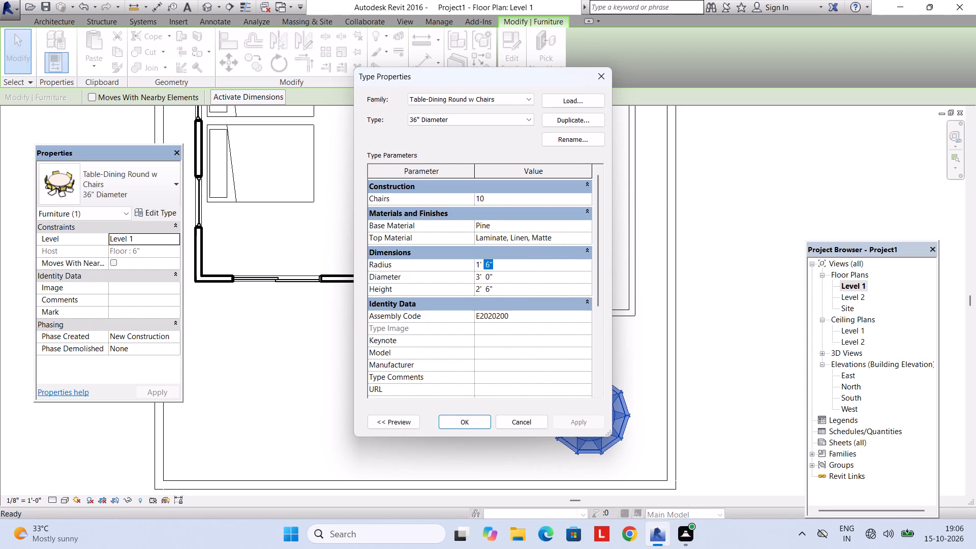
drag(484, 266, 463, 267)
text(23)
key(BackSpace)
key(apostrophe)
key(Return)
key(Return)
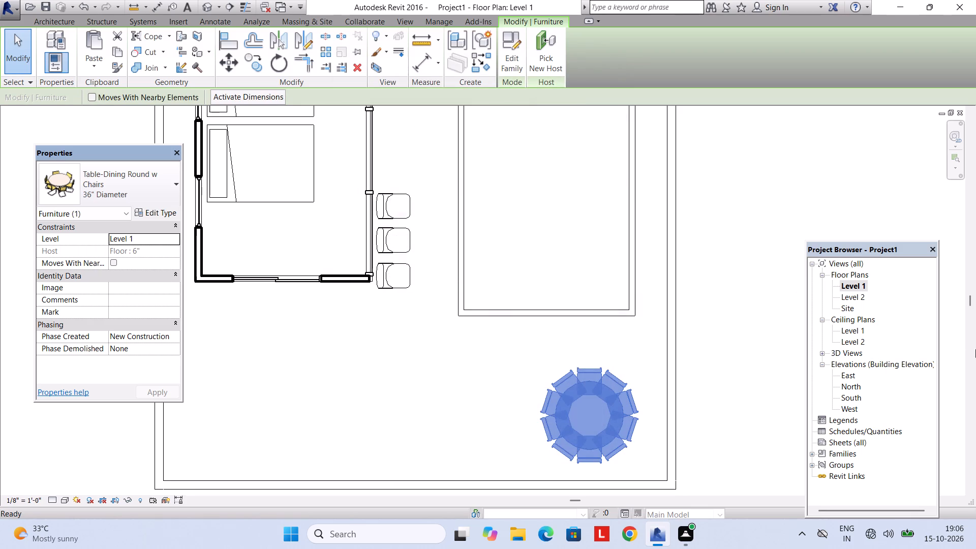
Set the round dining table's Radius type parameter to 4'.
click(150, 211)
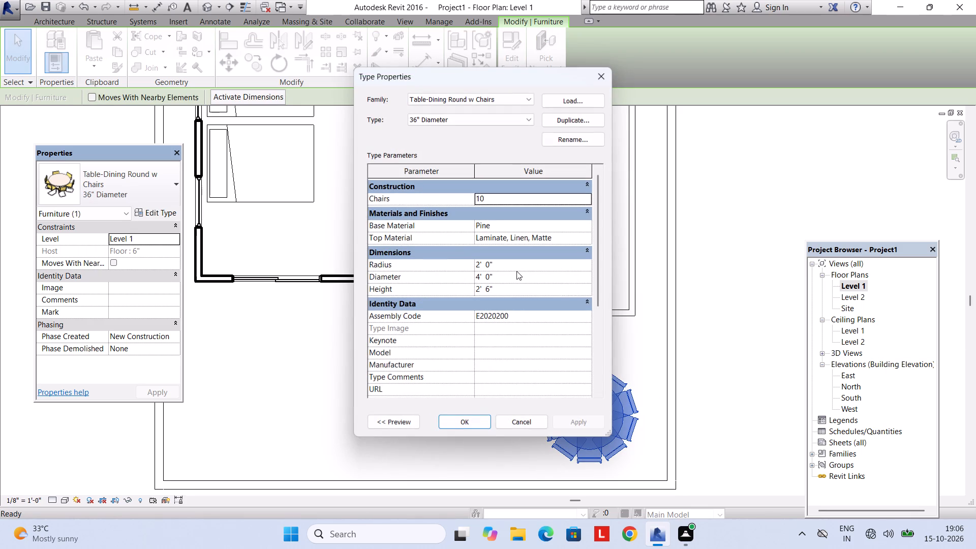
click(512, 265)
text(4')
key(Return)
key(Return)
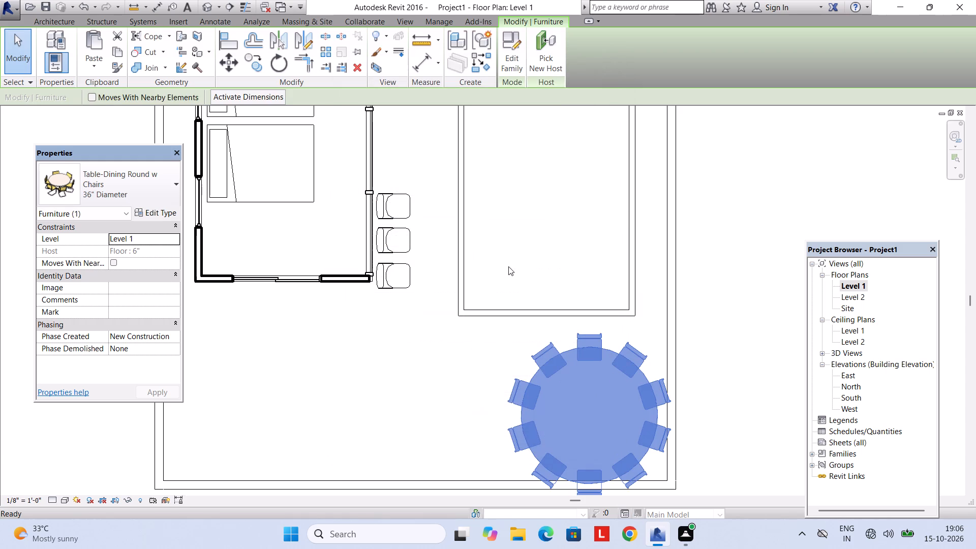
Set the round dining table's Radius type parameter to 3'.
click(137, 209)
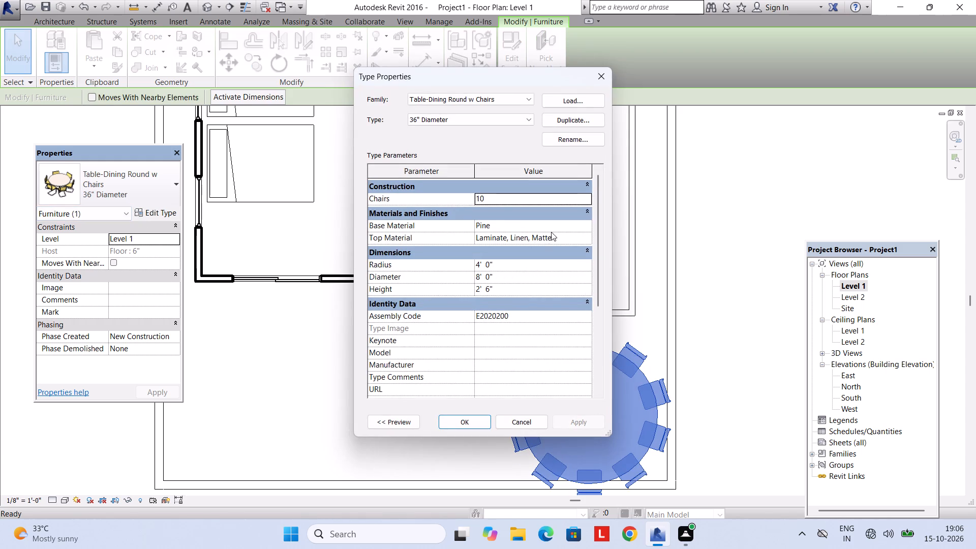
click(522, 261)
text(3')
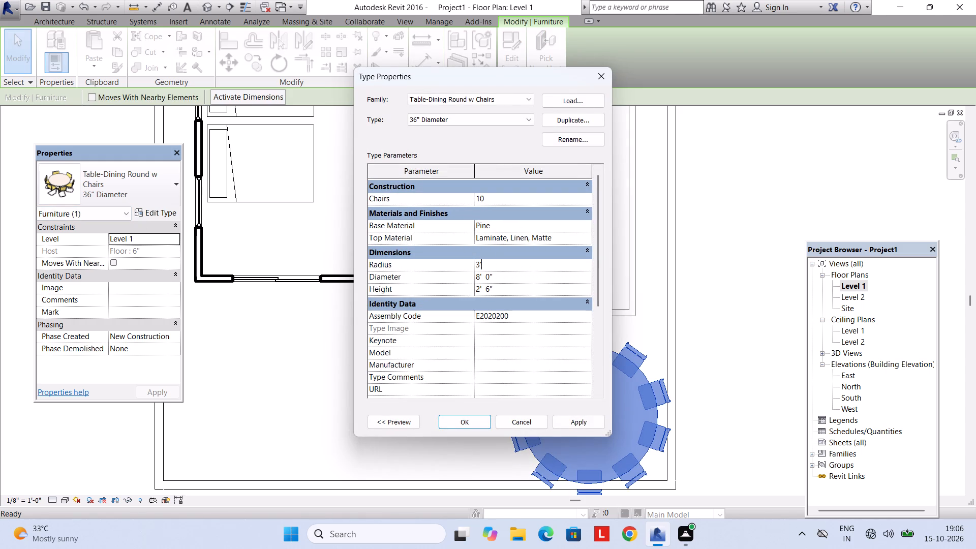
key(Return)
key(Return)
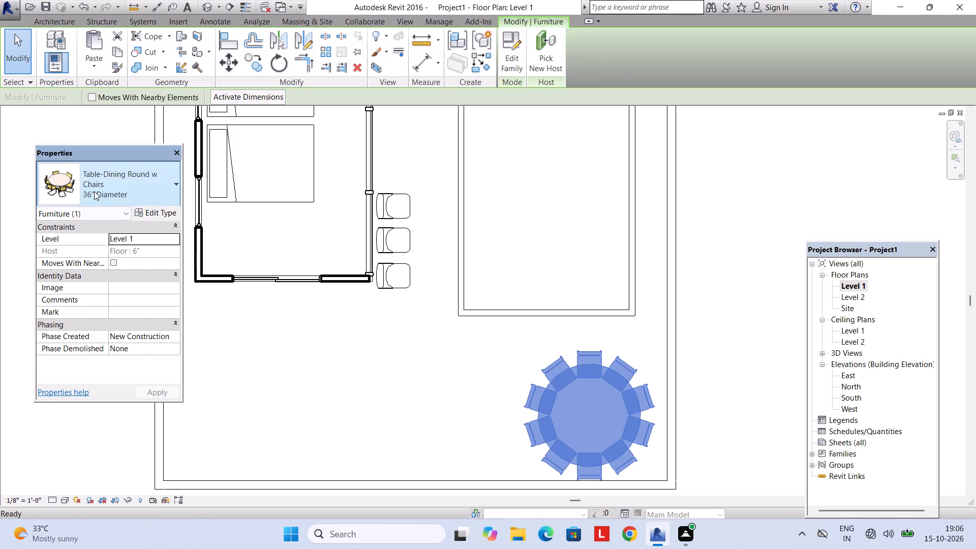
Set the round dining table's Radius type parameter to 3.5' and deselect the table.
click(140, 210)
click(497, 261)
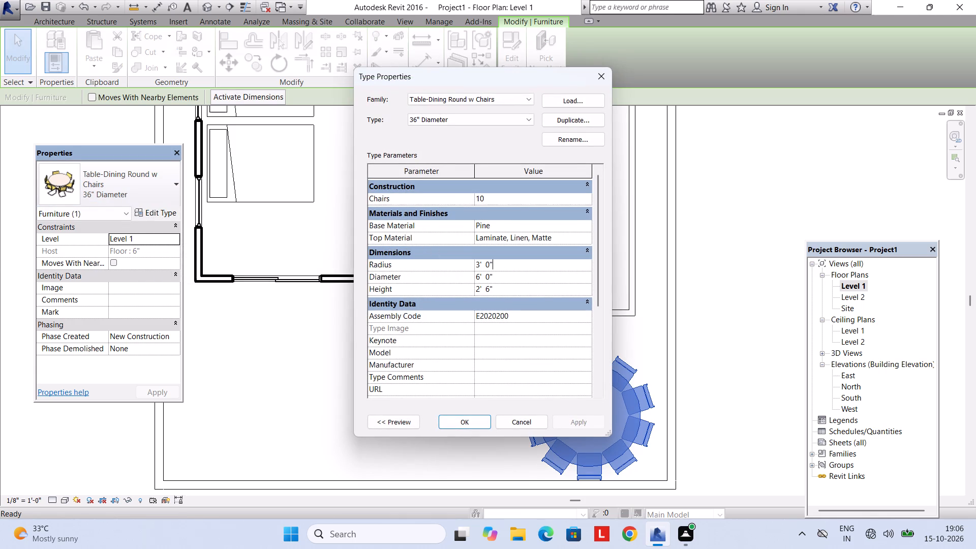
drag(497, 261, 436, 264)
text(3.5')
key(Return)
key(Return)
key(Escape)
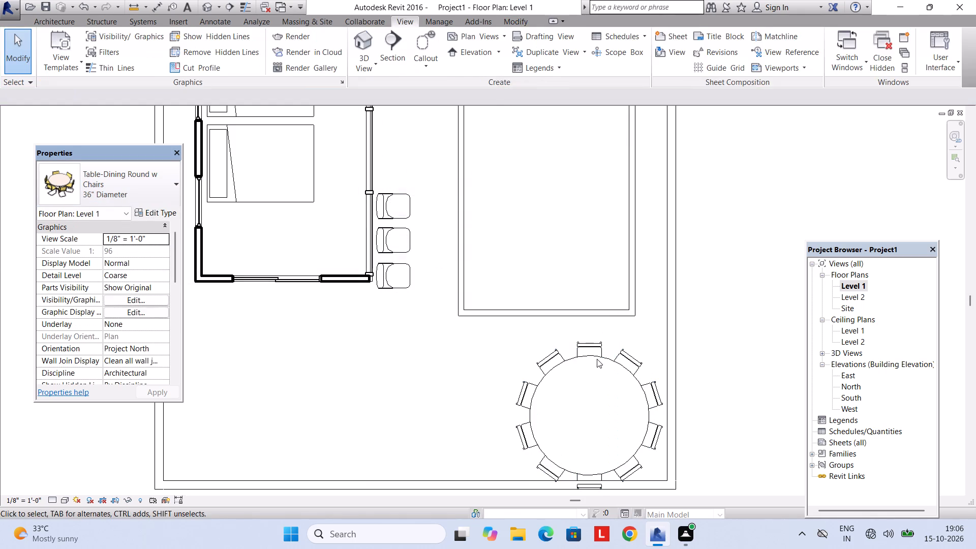
Nudge the dining table north and slightly east, so all its chairs sit between the pool and the yard's south wall.
click(596, 358)
key(Up)
key(Up)
key(Up)
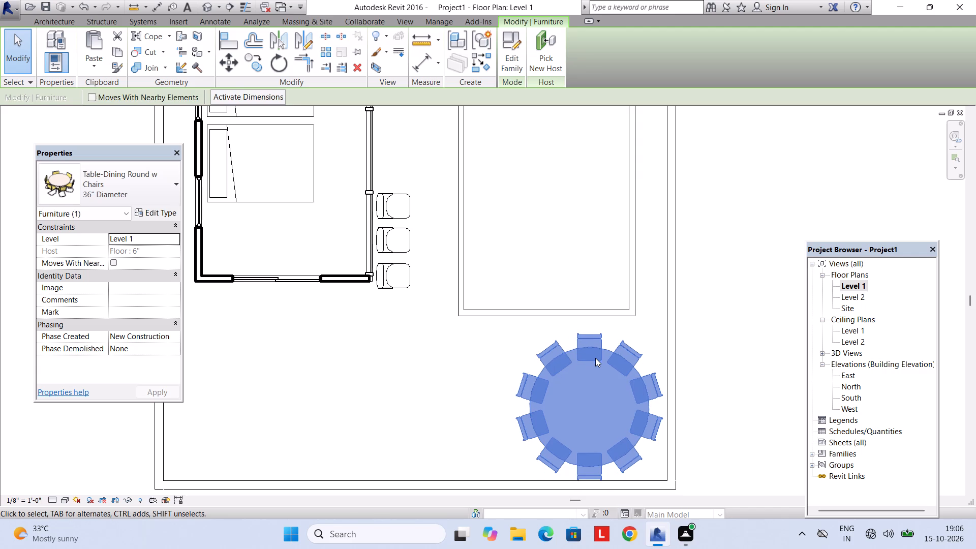
key(Left)
key(Up)
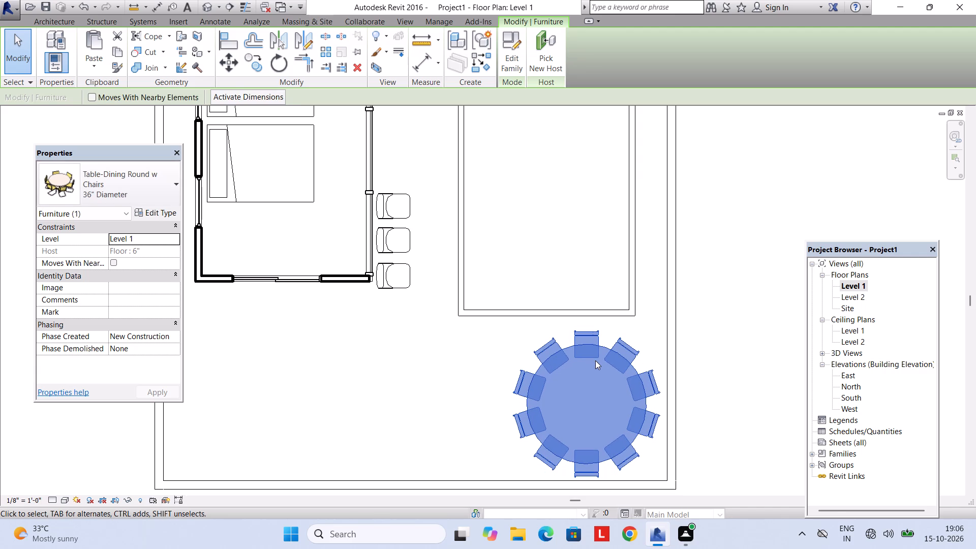
key(Down)
key(Right)
scroll(595, 359, up, 3)
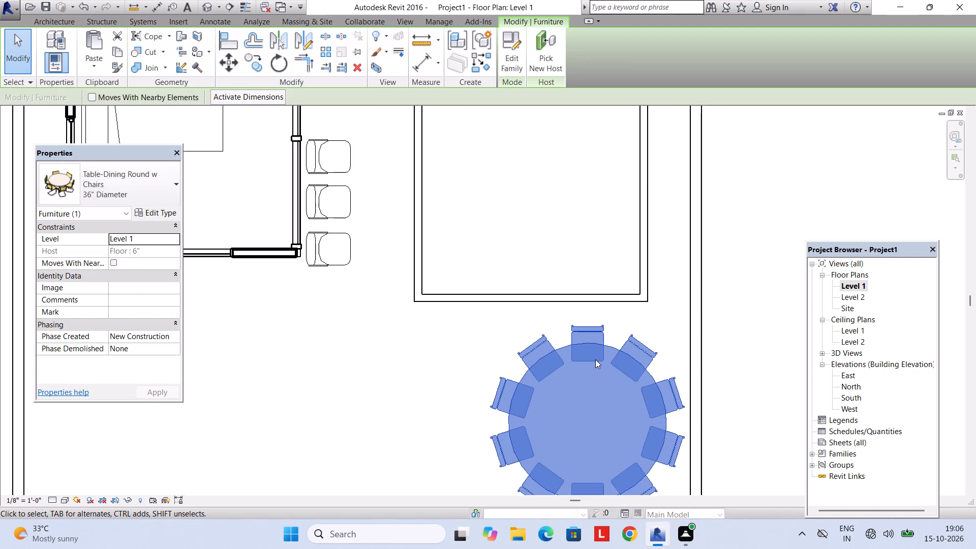
scroll(595, 359, up, 3)
key(Right)
scroll(595, 359, down, 4)
middle_drag(599, 374, 591, 303)
scroll(594, 359, up, 2)
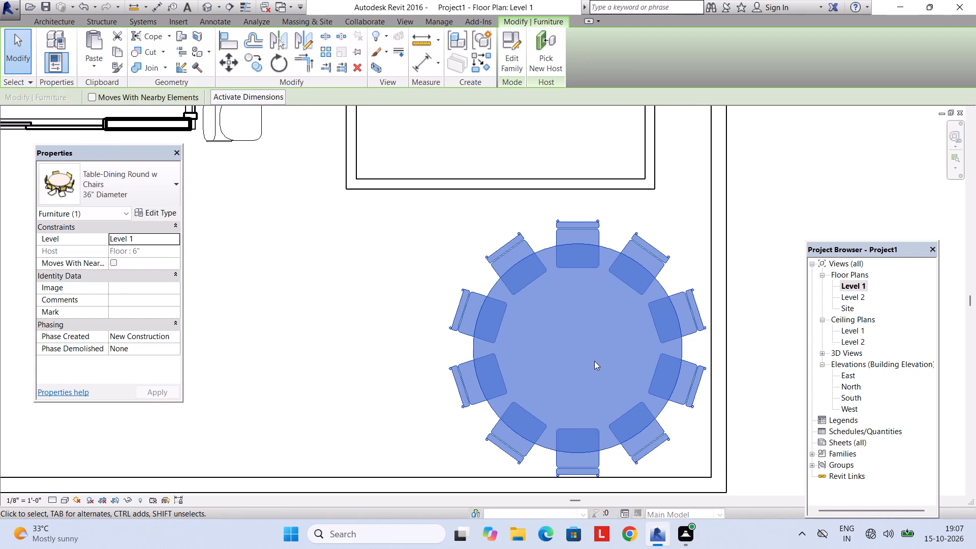
key(Up)
key(Escape)
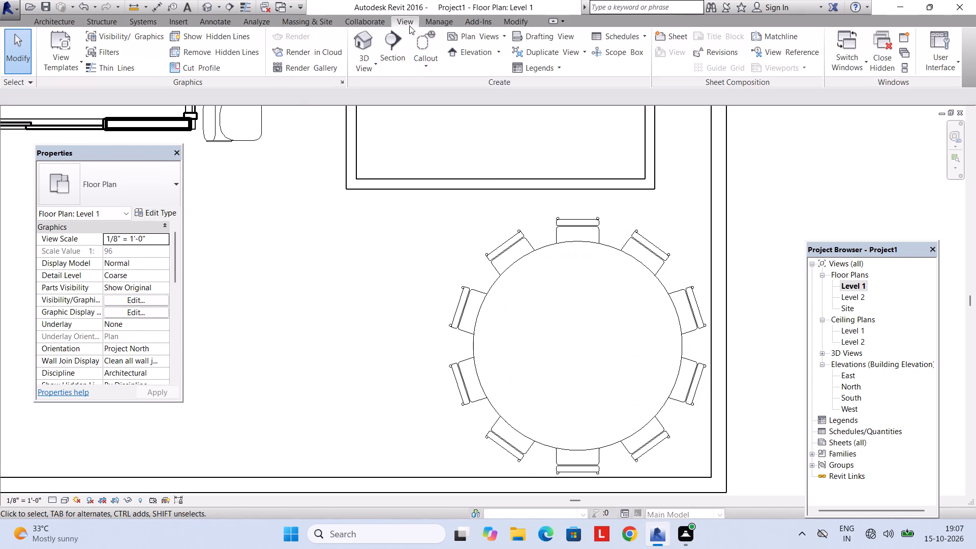
In the default 3D view, reduce the round dining table's Chairs type parameter to 8.
click(371, 40)
scroll(537, 209, down, 3)
shift+middle_drag(545, 225, 594, 264)
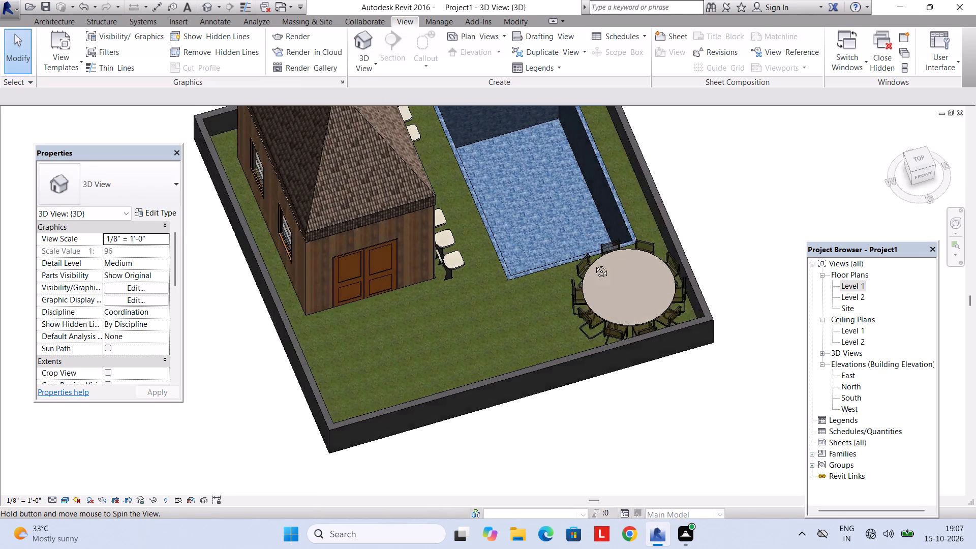
shift+middle_drag(594, 264, 605, 279)
click(618, 249)
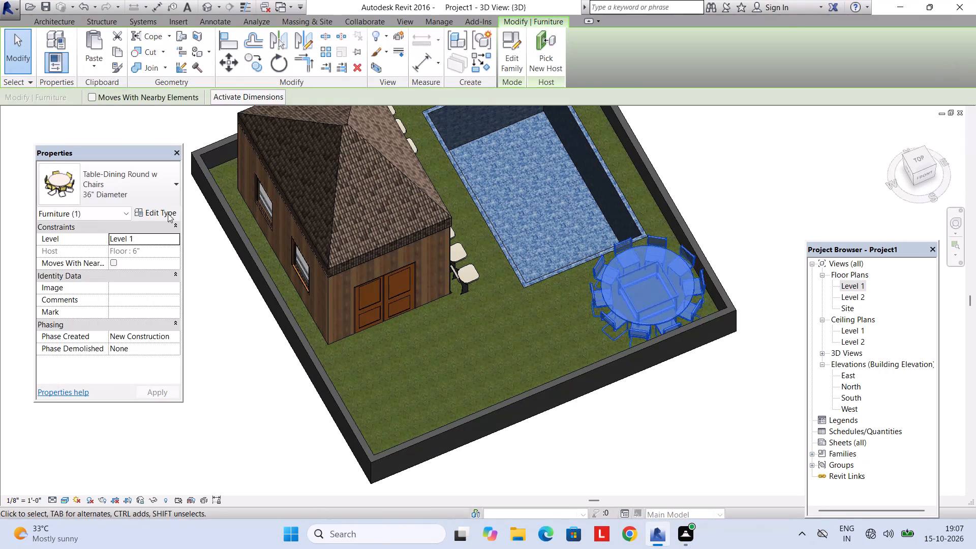
click(167, 213)
click(570, 202)
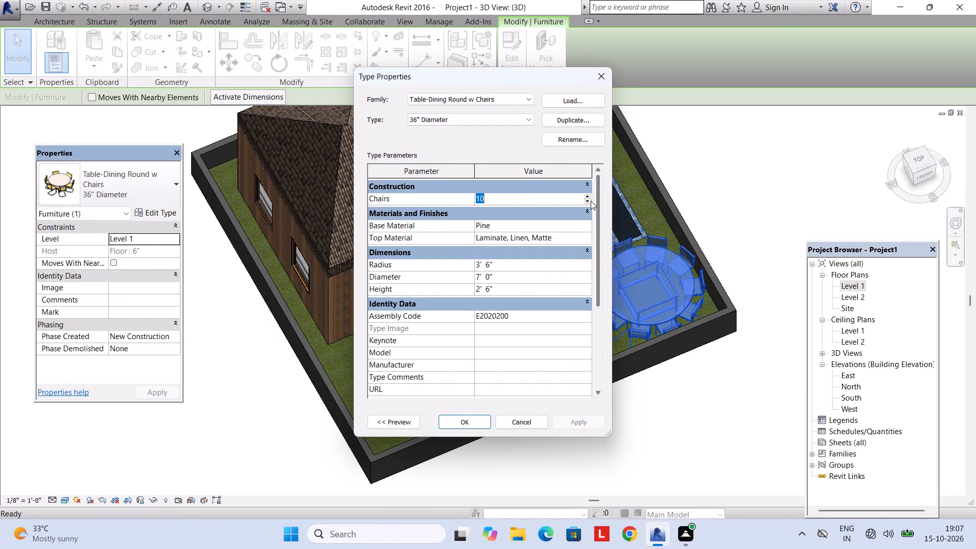
double_click(589, 201)
click(471, 414)
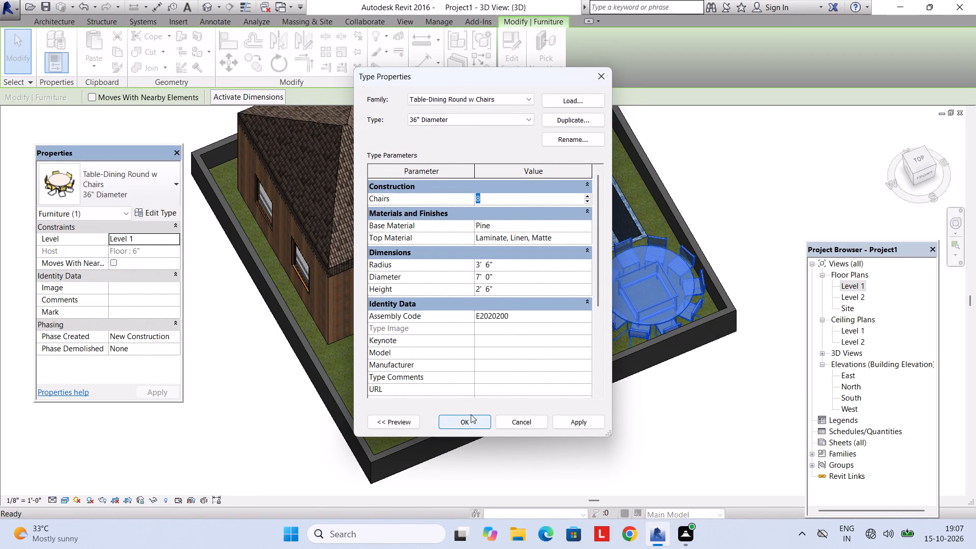
click(471, 414)
key(Escape)
key(Escape)
scroll(612, 331, down, 1)
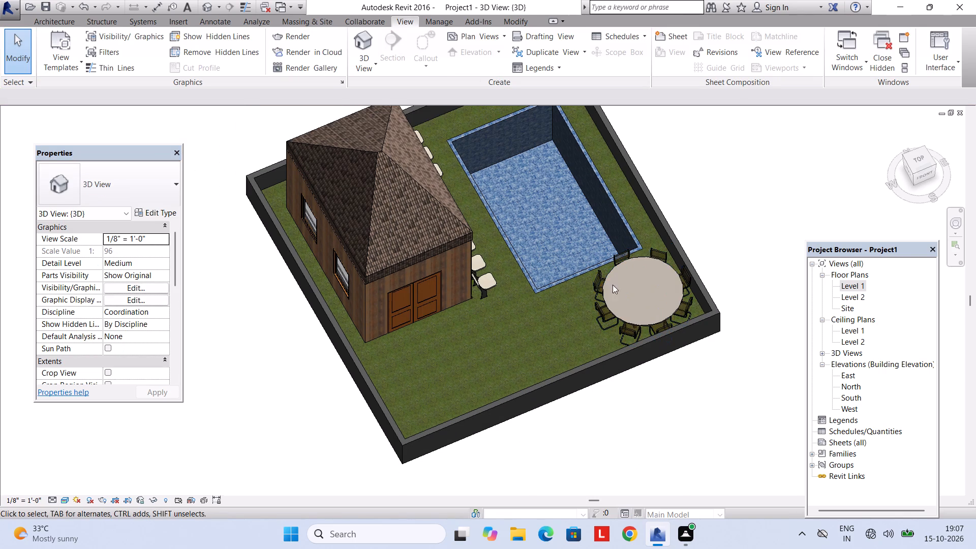
Set the eight-chair dining table's Radius type parameter to 3' and deselect it.
click(614, 277)
click(614, 268)
click(152, 218)
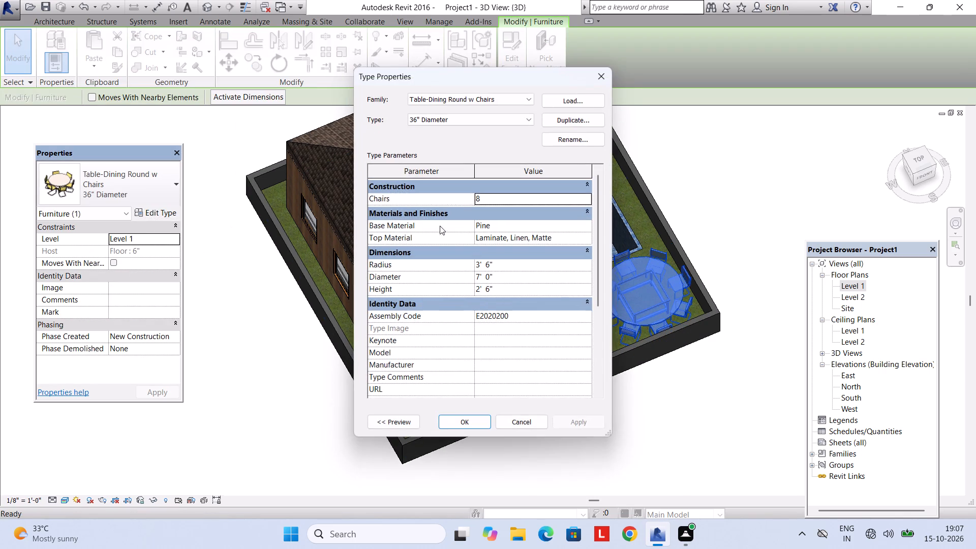
click(497, 263)
drag(497, 263, 418, 266)
text(3')
key(Return)
key(Return)
key(Escape)
key(Escape)
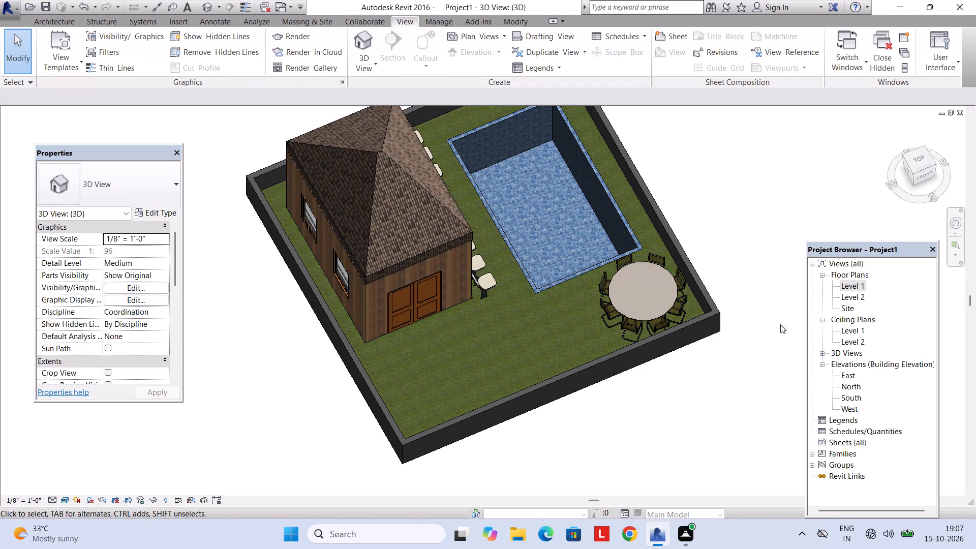
On the Level 1 plan, nudge the dining table slightly south and east, toward the yard's south-east corner.
double_click(862, 284)
click(585, 417)
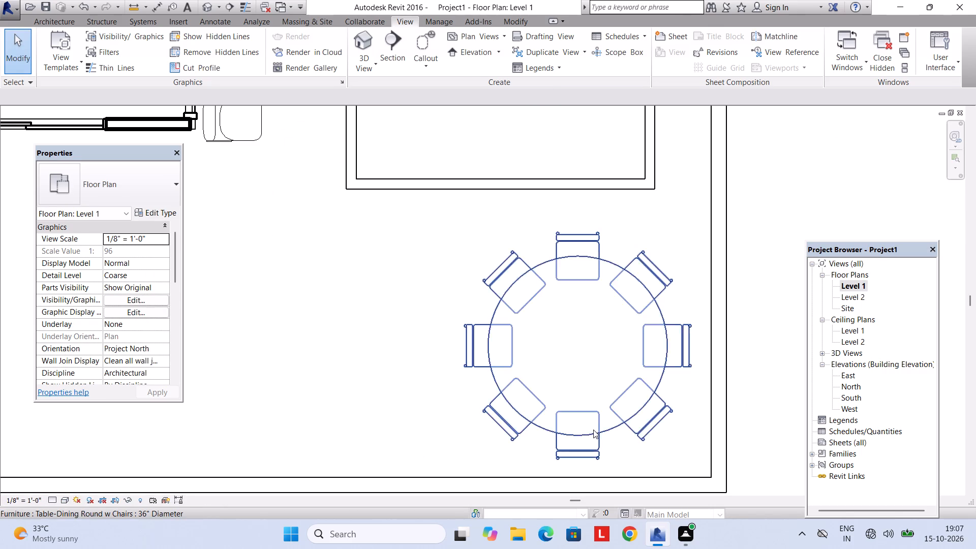
click(593, 430)
key(Down)
key(Down)
key(Down)
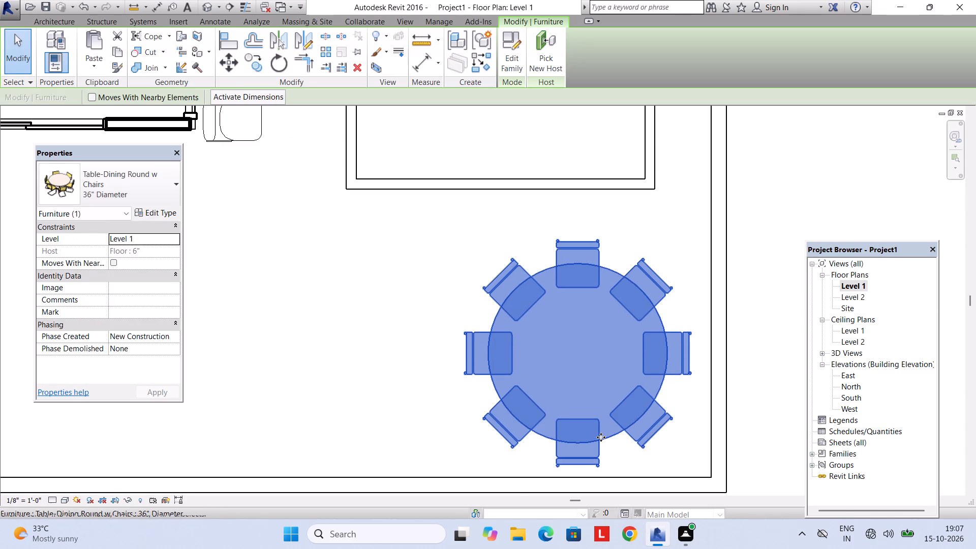
key(Right)
key(Right)
key(Down)
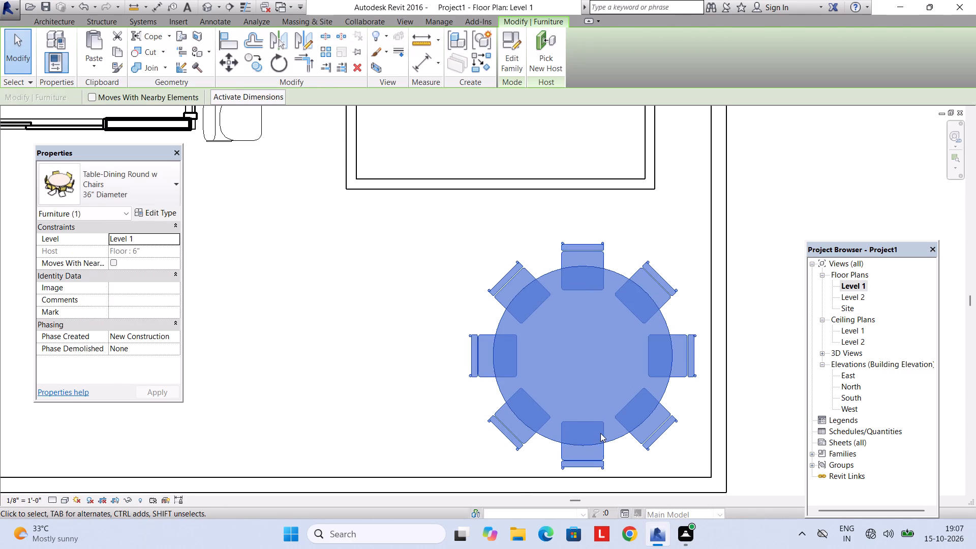
key(Escape)
key(Escape)
Open the default 3D view and examine the furnished yard, pool and house from several sides.
scroll(472, 220, down, 2)
middle_drag(429, 228, 477, 254)
scroll(477, 254, down, 4)
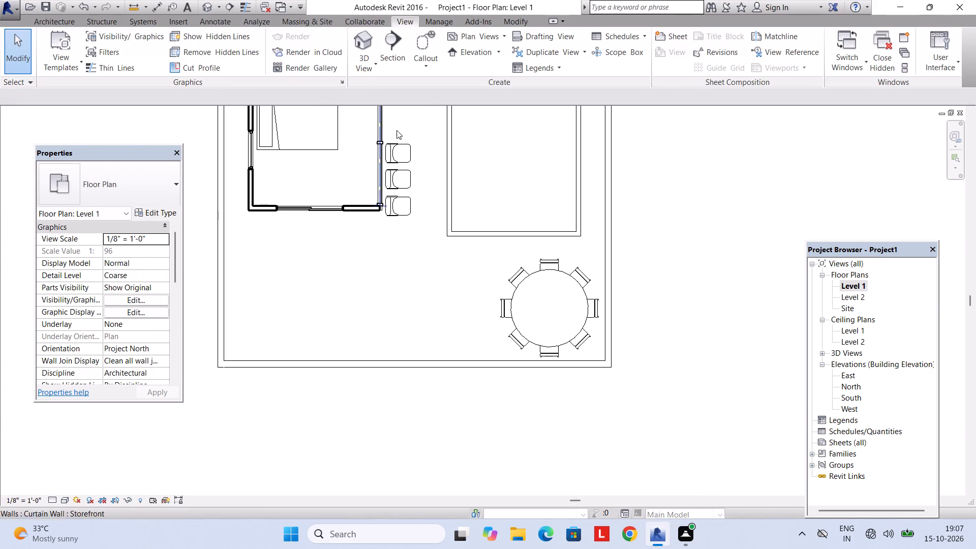
click(363, 56)
click(379, 82)
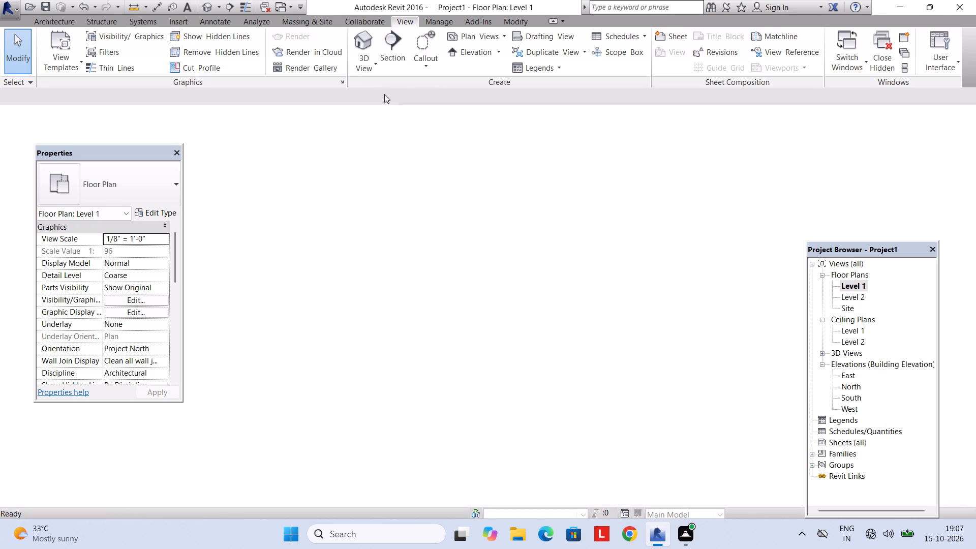
middle_drag(451, 240, 340, 150)
scroll(368, 219, down, 3)
middle_drag(351, 242, 390, 199)
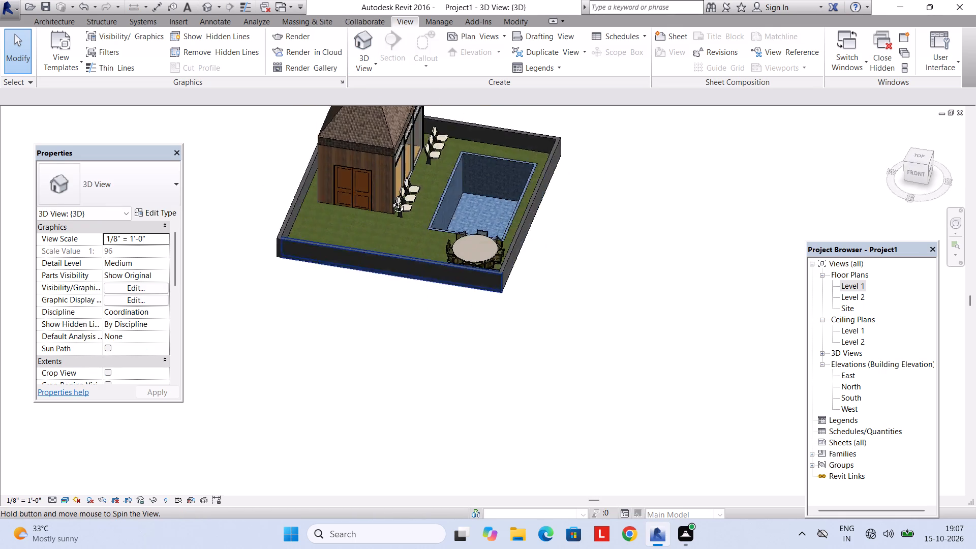
middle_drag(390, 199, 367, 105)
middle_drag(465, 216, 436, 371)
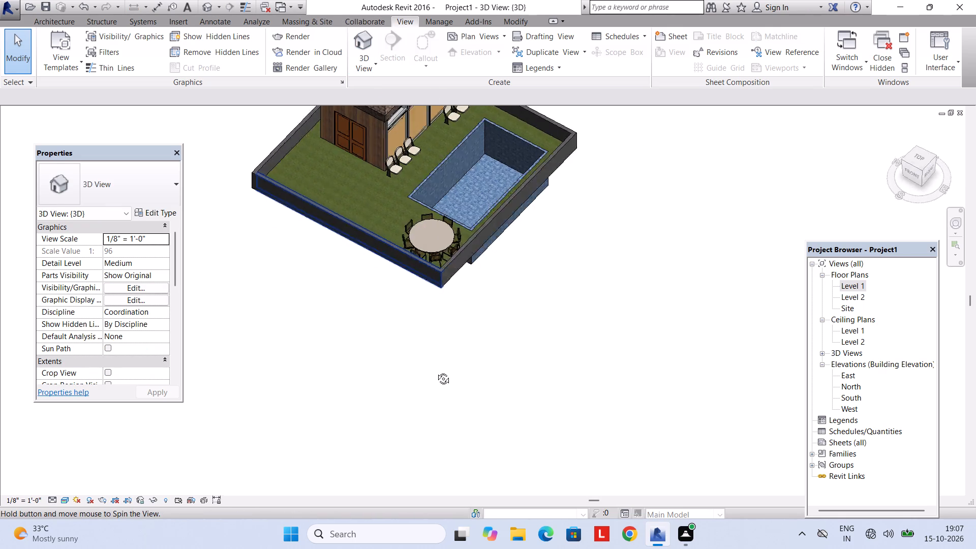
middle_drag(436, 371, 438, 372)
scroll(360, 160, down, 3)
shift+middle_drag(360, 168, 378, 169)
scroll(384, 161, up, 6)
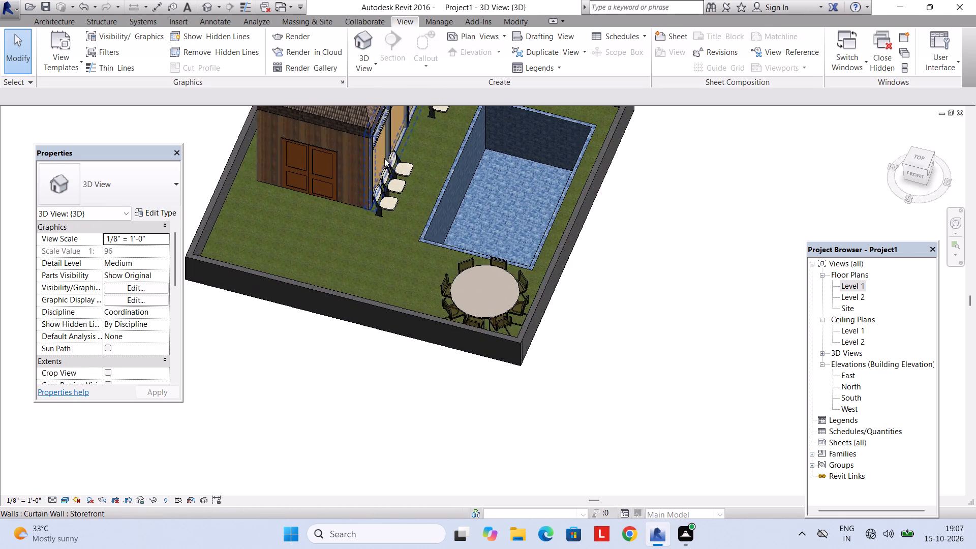
shift+middle_drag(412, 184, 343, 118)
middle_drag(477, 94, 387, 336)
middle_drag(474, 178, 429, 371)
shift+middle_drag(424, 341, 374, 219)
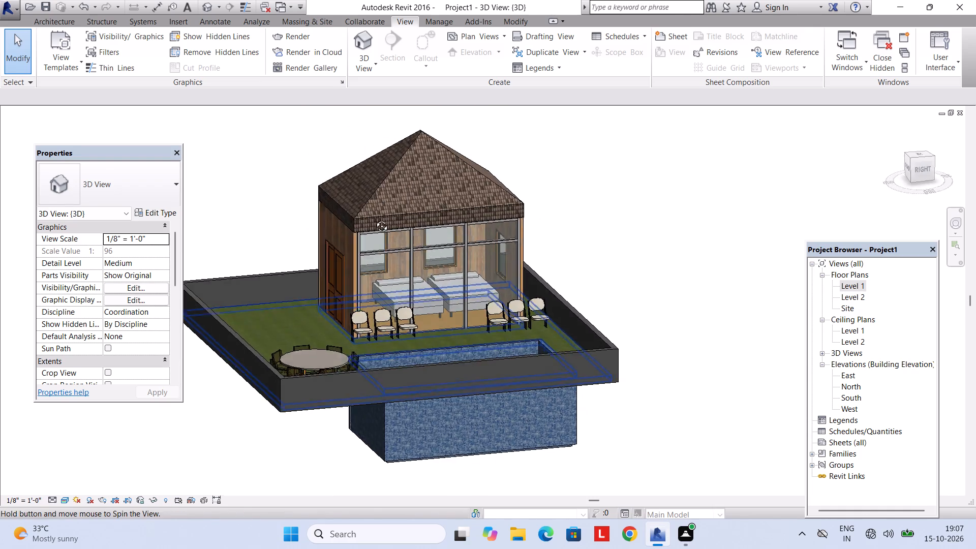
shift+middle_drag(374, 219, 374, 215)
shift+middle_drag(483, 296, 451, 224)
scroll(486, 247, up, 4)
shift+middle_drag(476, 293, 464, 203)
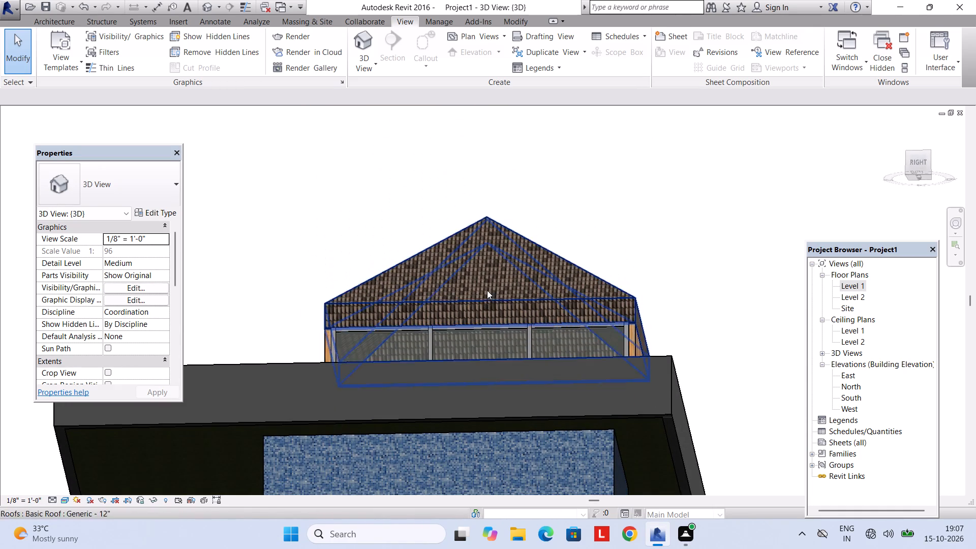
On the Level 1 plan, place an automatic 2' x 4' ACT System compound ceiling inside the house's walls.
shift+middle_drag(487, 291, 515, 347)
double_click(861, 291)
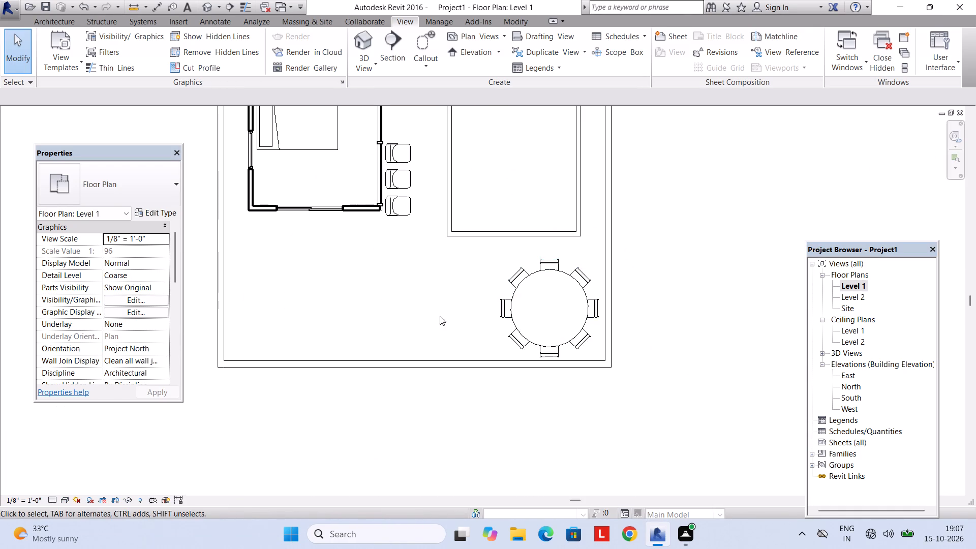
scroll(419, 290, down, 2)
middle_drag(419, 291, 432, 348)
middle_drag(374, 276, 378, 311)
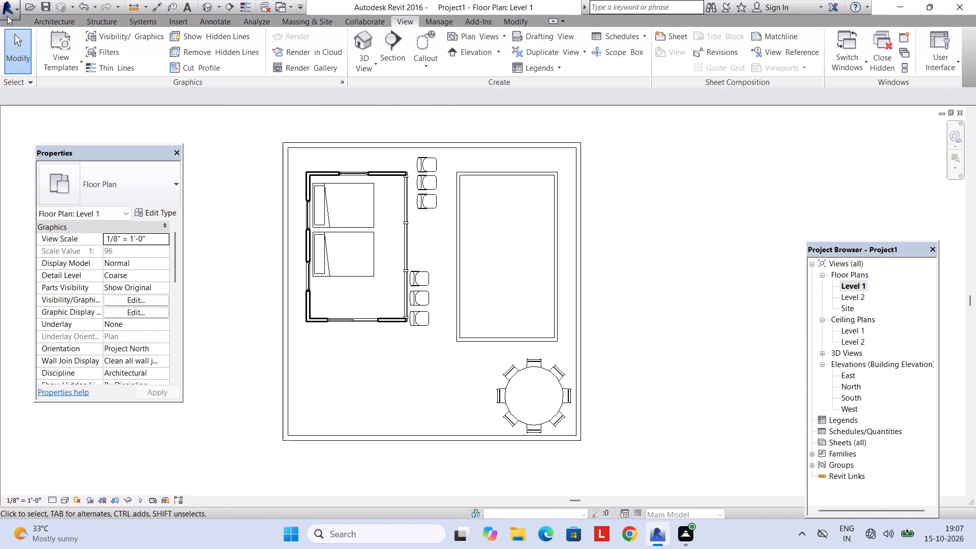
click(41, 17)
click(256, 43)
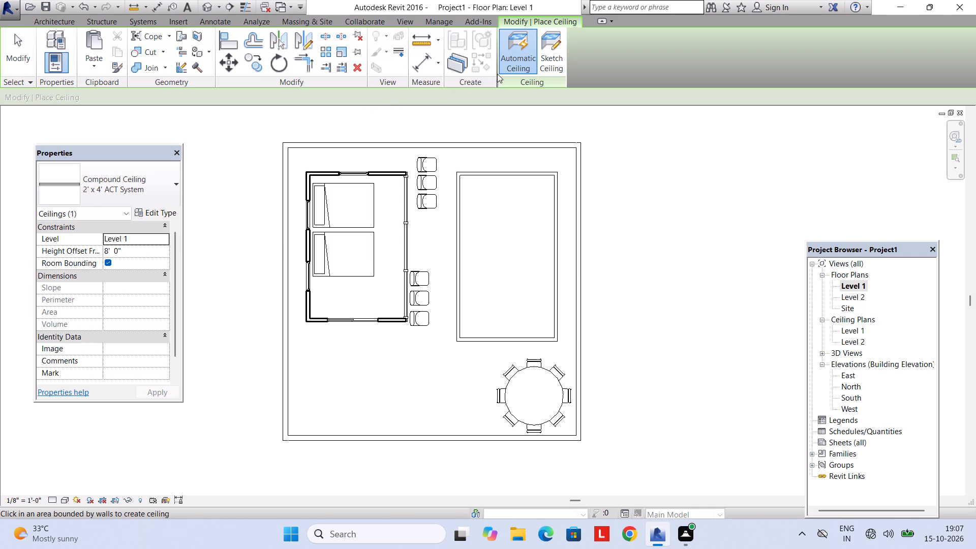
click(379, 263)
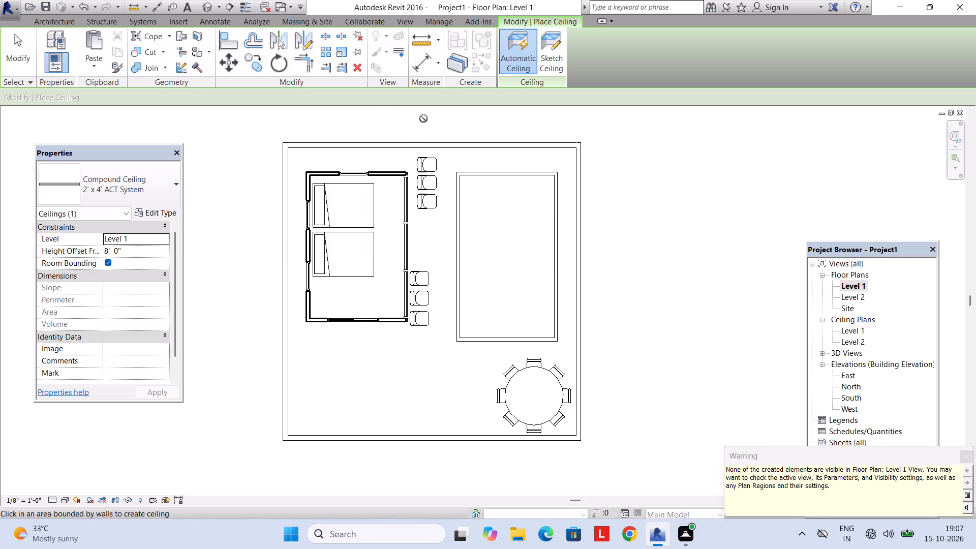
key(Escape)
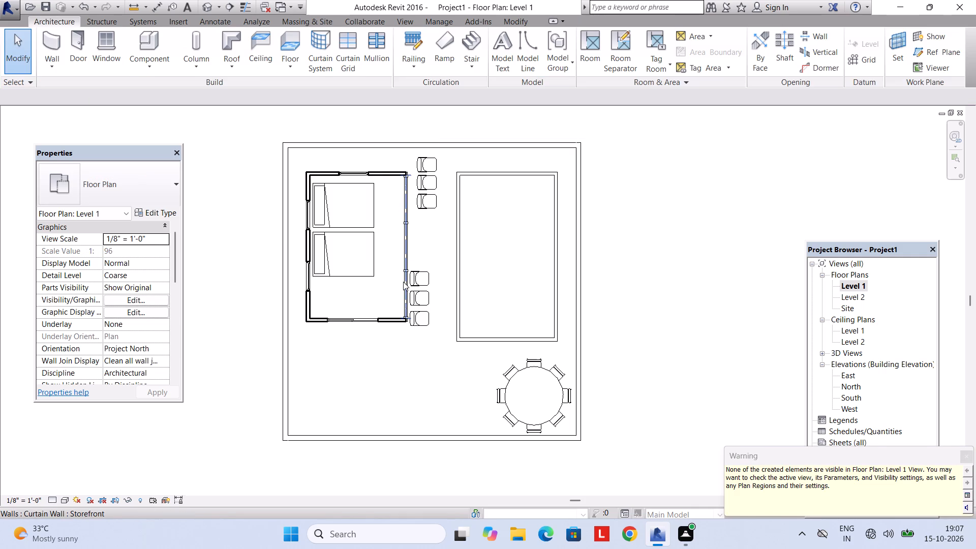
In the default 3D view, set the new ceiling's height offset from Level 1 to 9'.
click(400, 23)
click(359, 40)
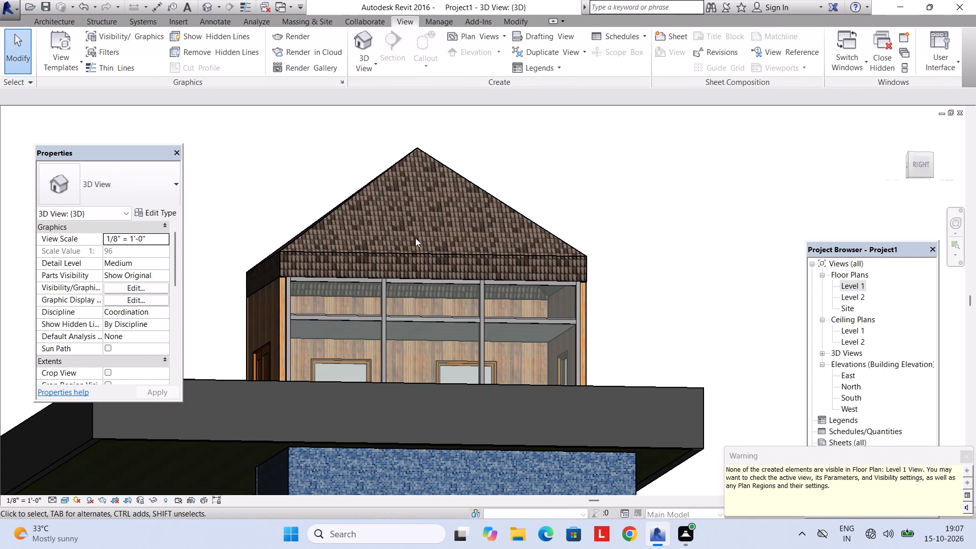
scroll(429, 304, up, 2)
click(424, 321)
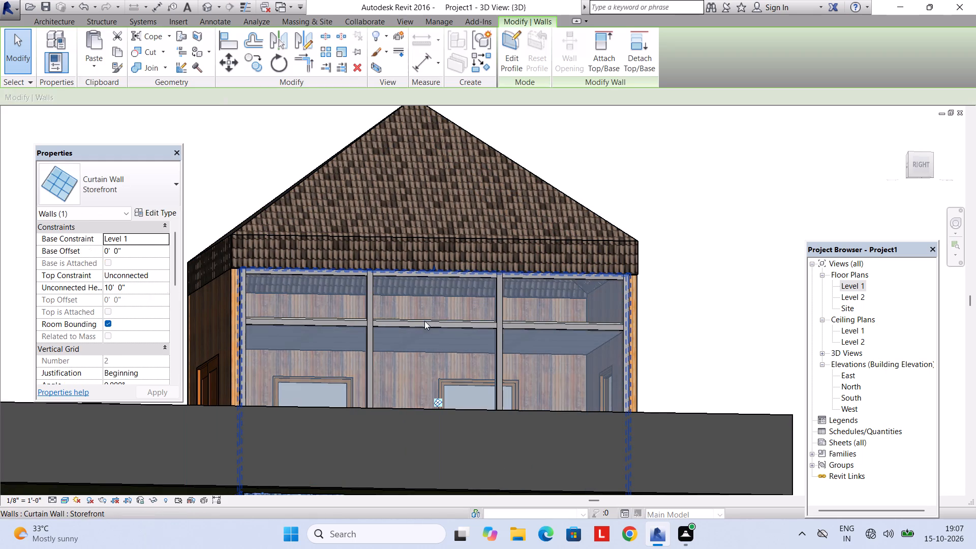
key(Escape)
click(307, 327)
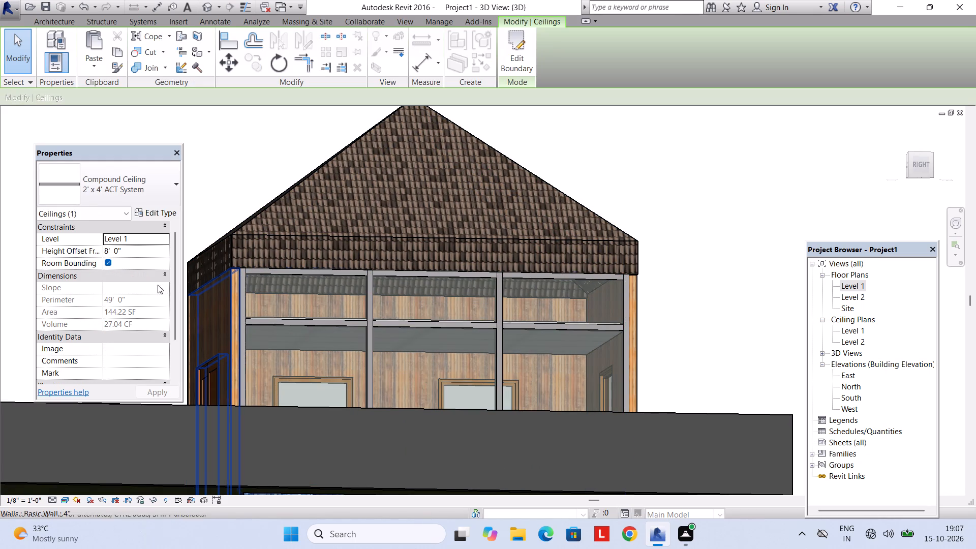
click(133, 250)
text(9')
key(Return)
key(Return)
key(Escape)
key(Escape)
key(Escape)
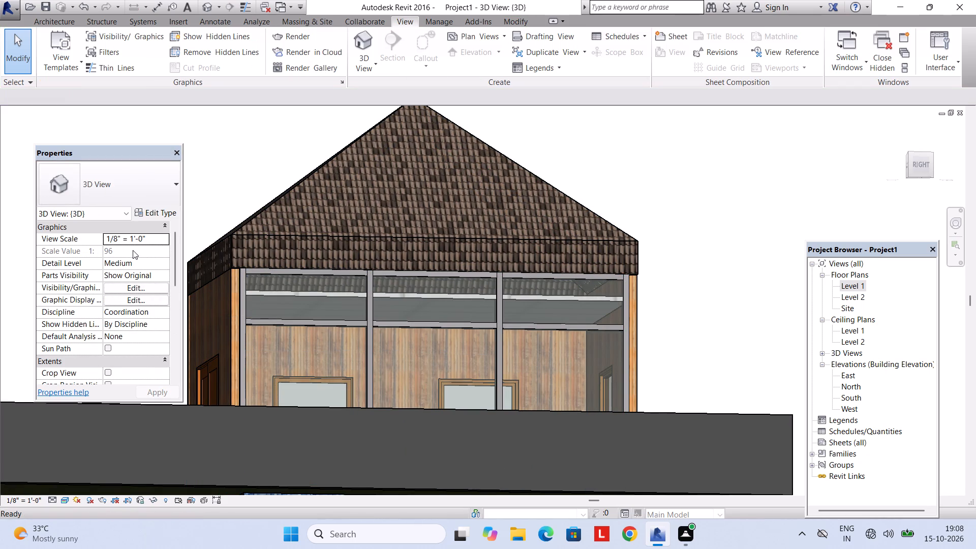
Set the house ceiling's height offset from Level 1 to 10' and deselect it.
click(298, 295)
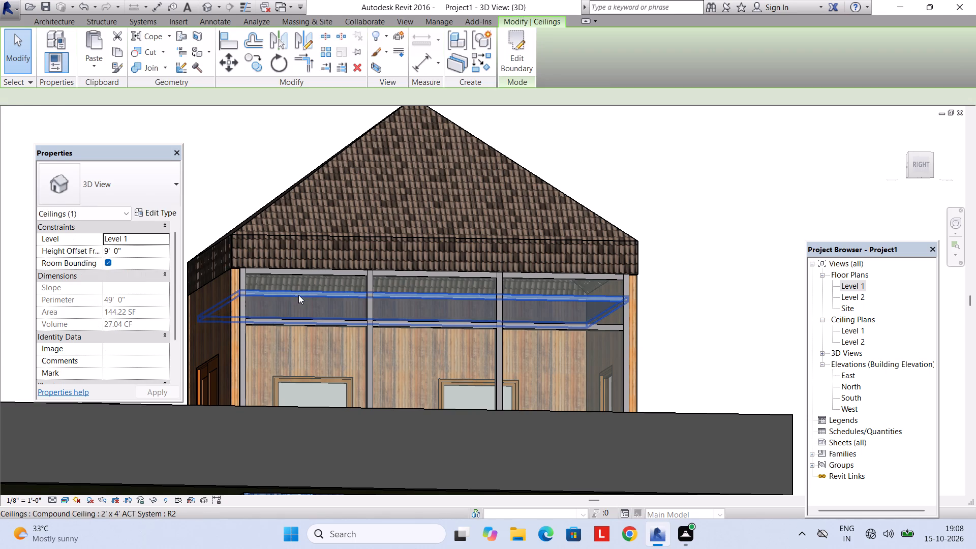
click(130, 257)
text(10')
key(Return)
key(Return)
key(Escape)
key(Escape)
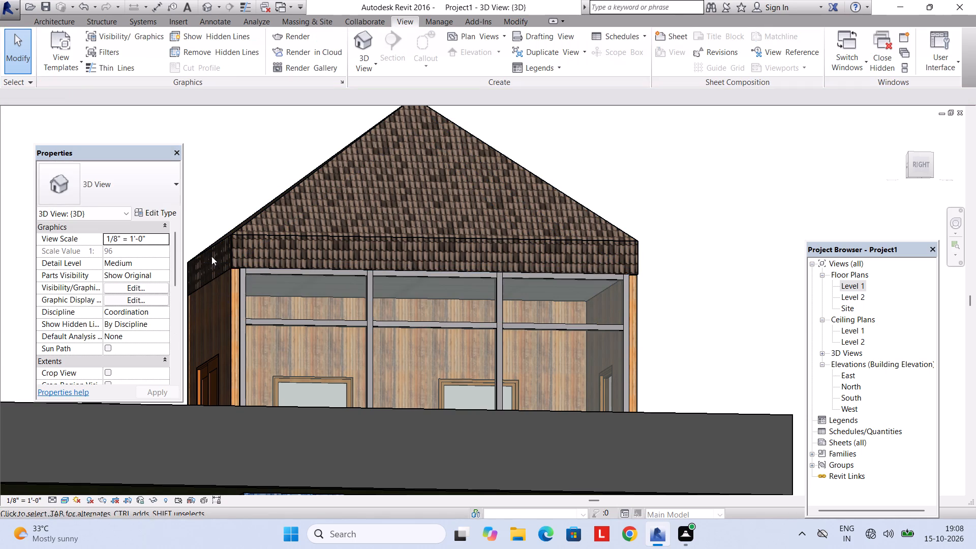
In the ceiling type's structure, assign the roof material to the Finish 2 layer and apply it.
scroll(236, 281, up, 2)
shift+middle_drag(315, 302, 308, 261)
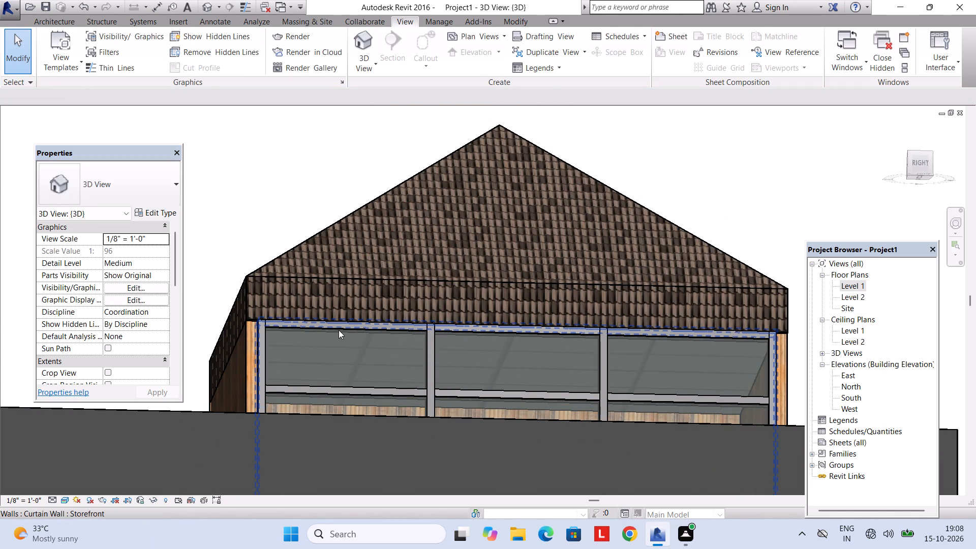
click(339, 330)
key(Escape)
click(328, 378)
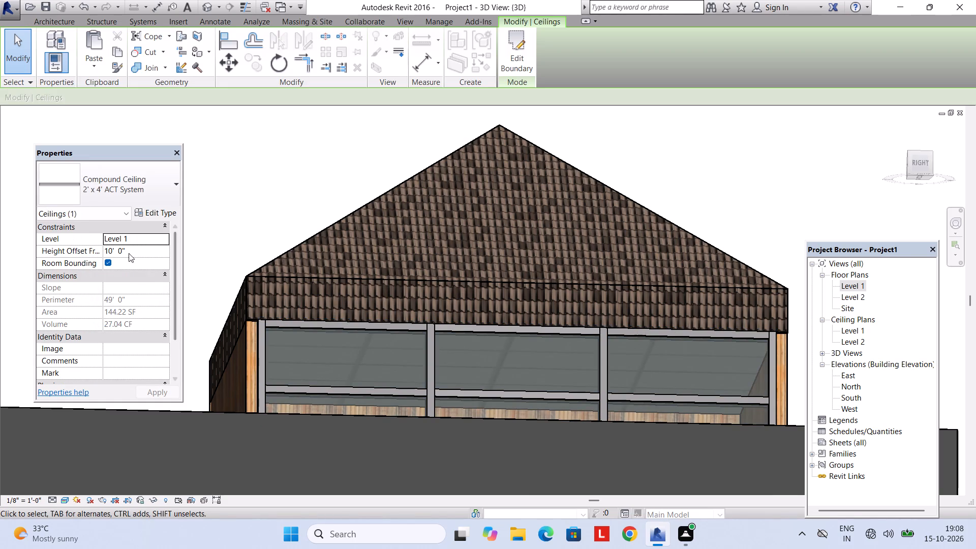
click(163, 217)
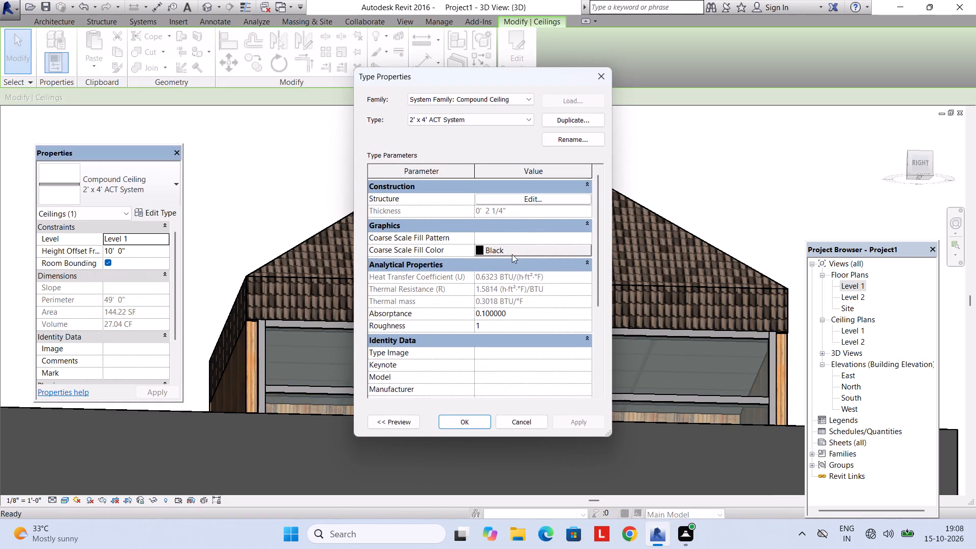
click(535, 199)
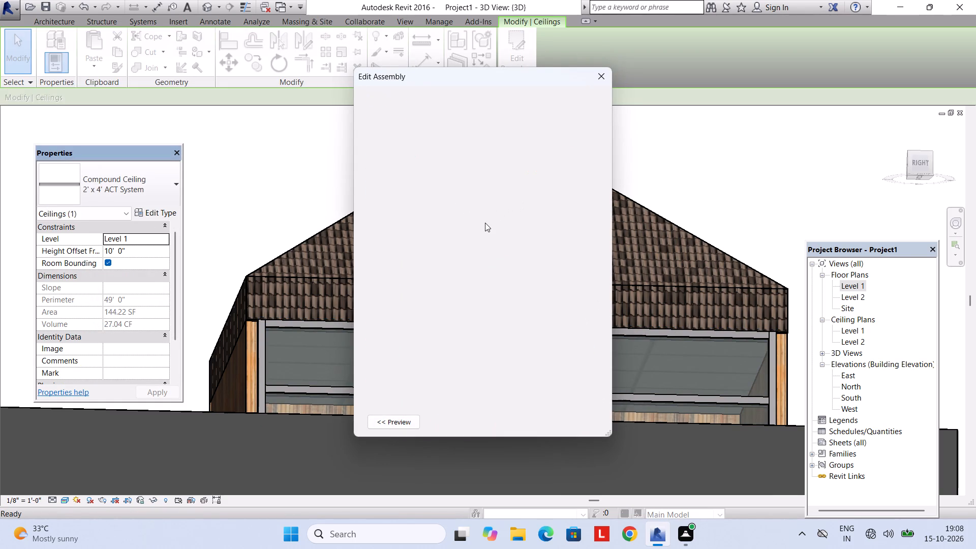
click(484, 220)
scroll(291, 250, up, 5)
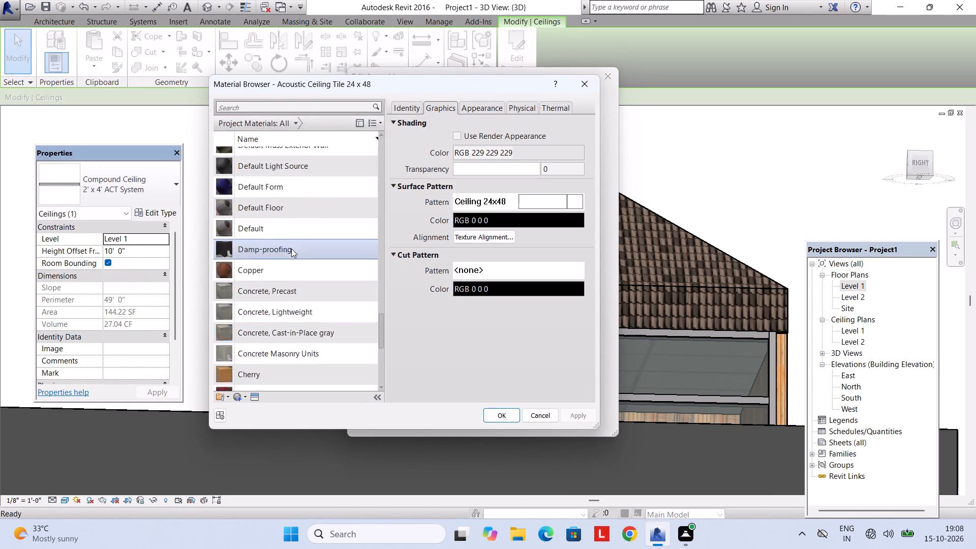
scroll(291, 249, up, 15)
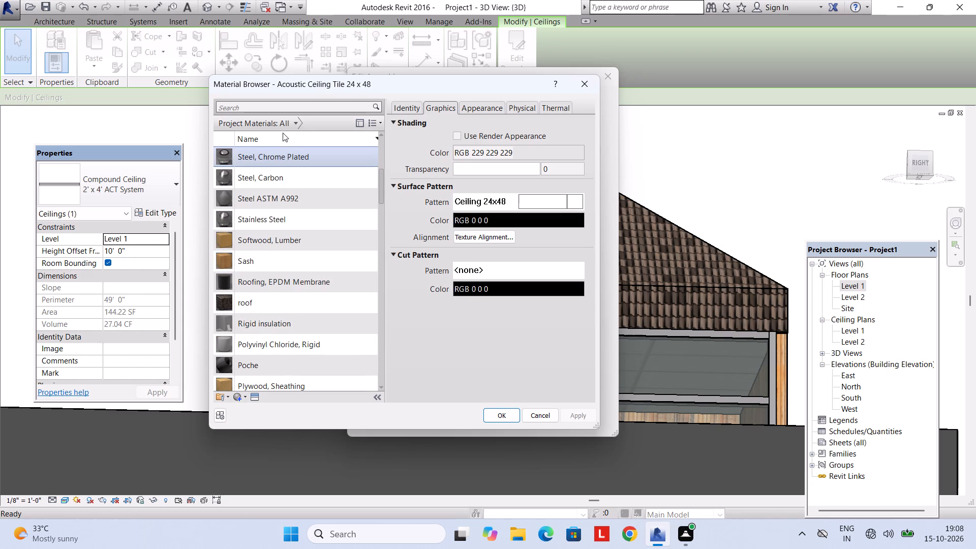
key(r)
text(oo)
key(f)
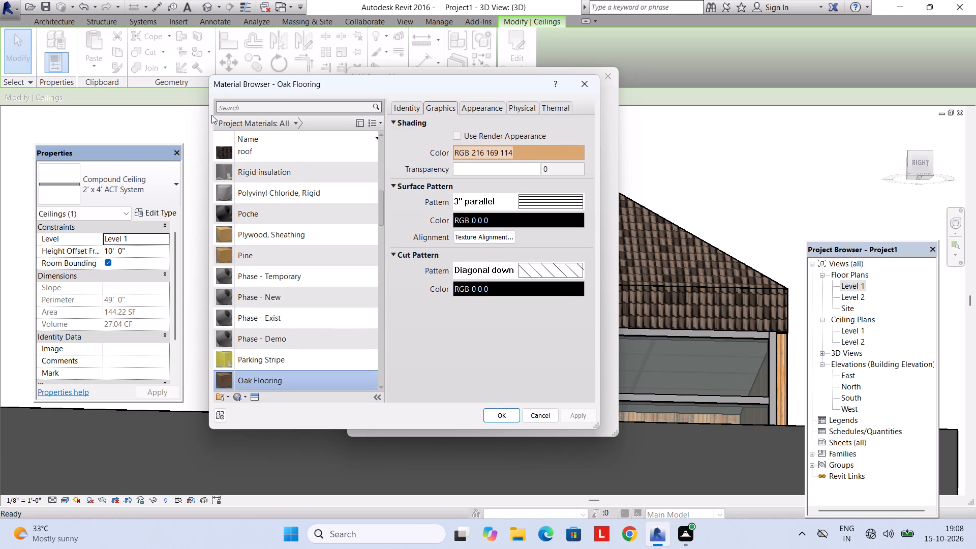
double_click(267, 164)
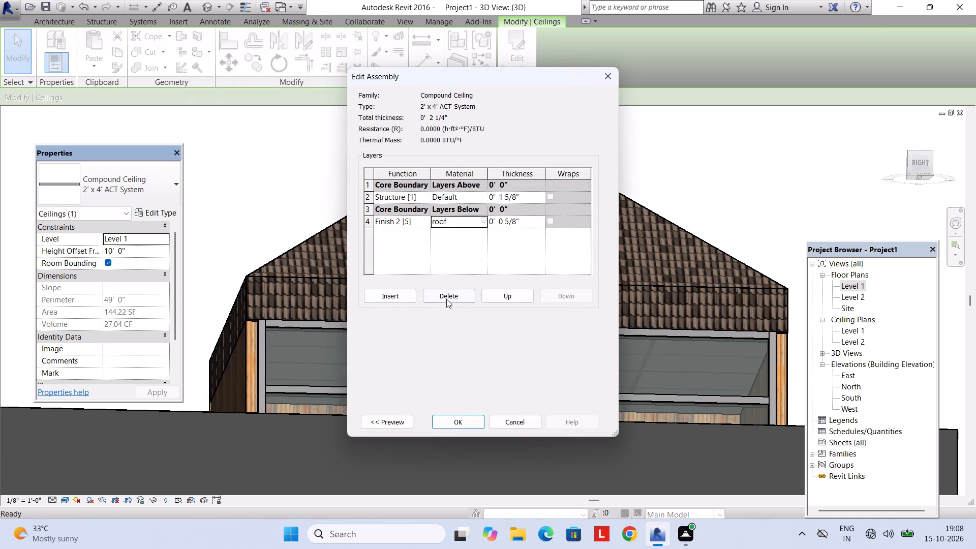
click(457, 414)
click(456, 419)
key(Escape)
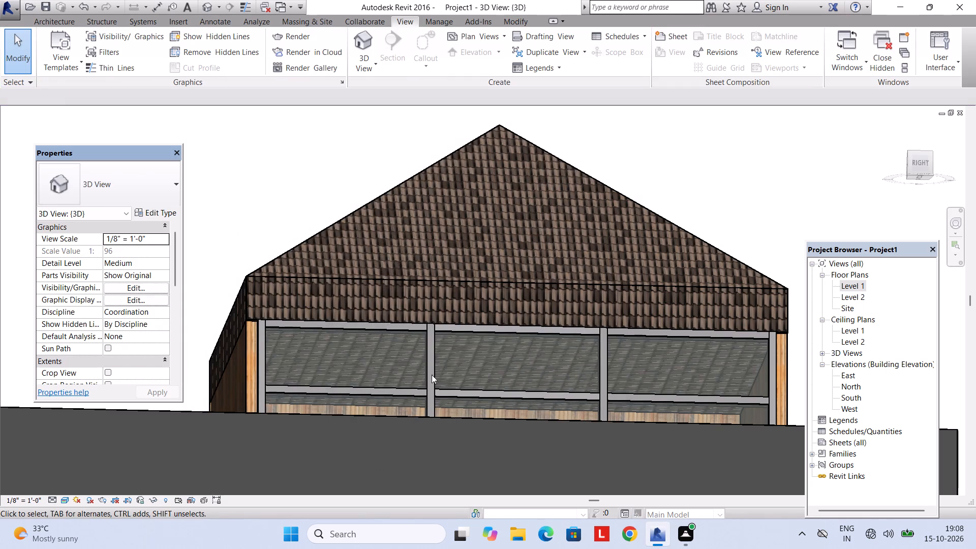
In the house ceiling type's structure, assign the INT WALL material to the Finish 2 layer and apply it.
scroll(433, 364, down, 2)
shift+middle_drag(434, 363, 422, 395)
scroll(421, 387, up, 4)
middle_drag(407, 349, 405, 372)
middle_drag(399, 328, 392, 283)
click(420, 311)
key(Escape)
click(415, 323)
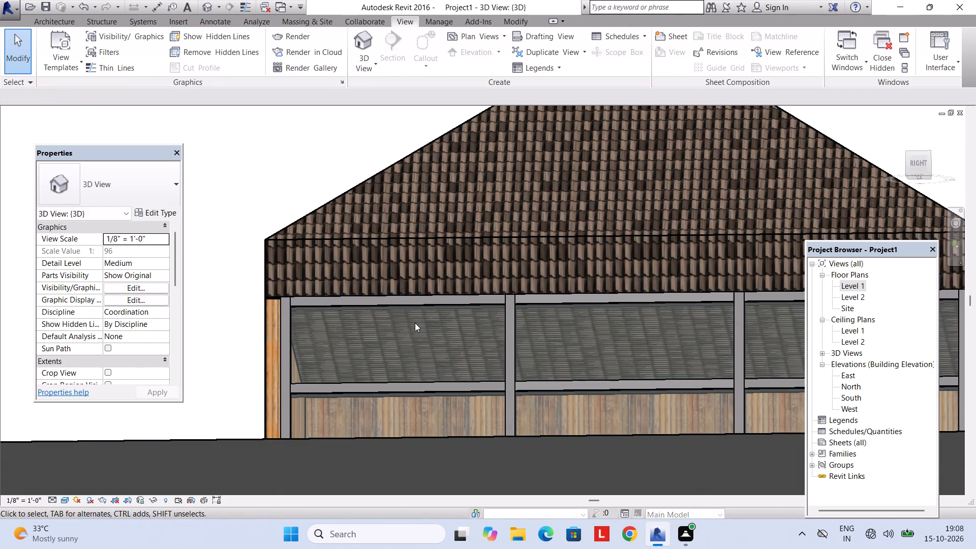
click(366, 329)
click(329, 360)
click(301, 369)
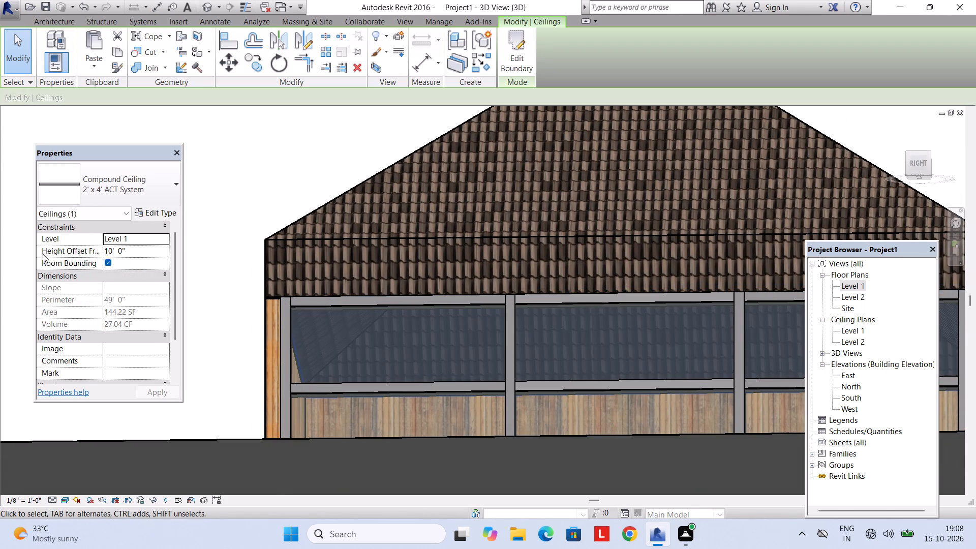
click(164, 215)
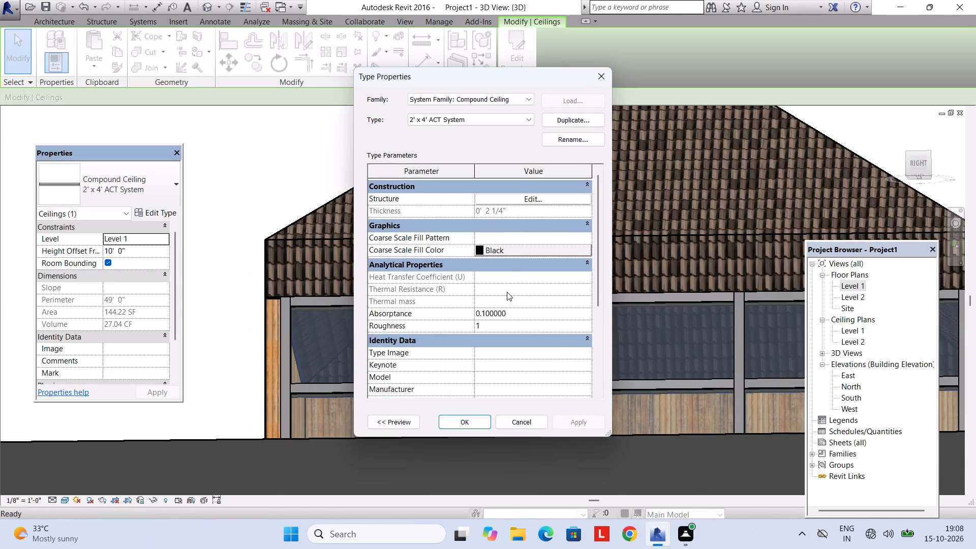
click(524, 198)
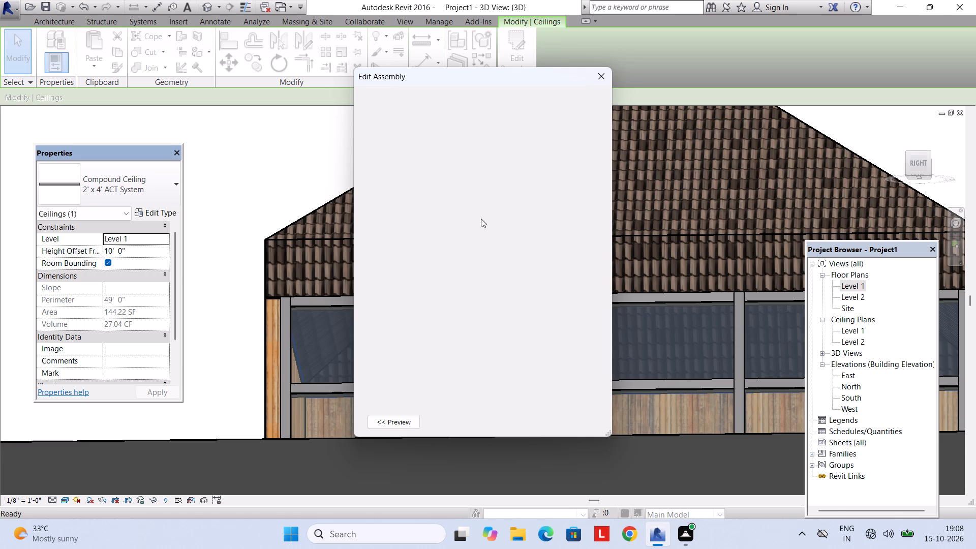
click(481, 219)
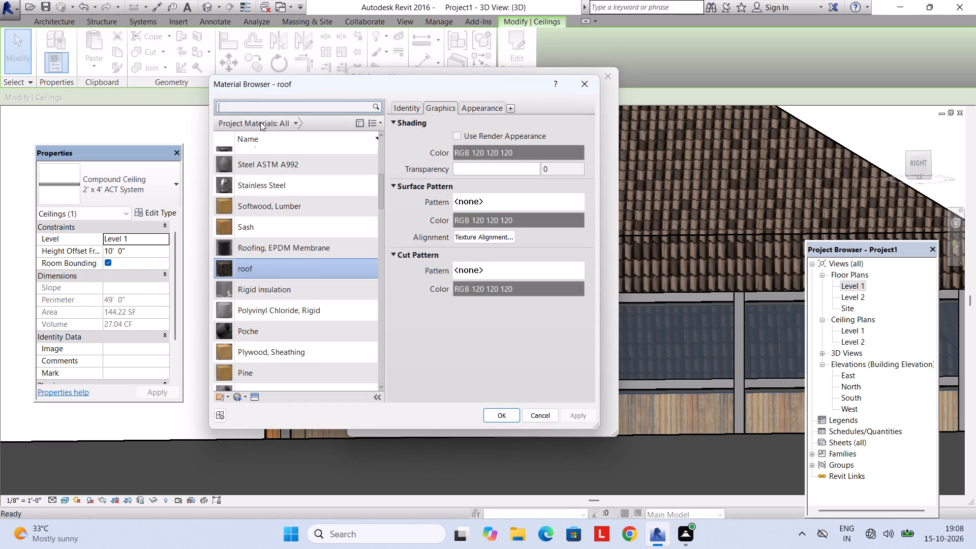
text(in)
key(t)
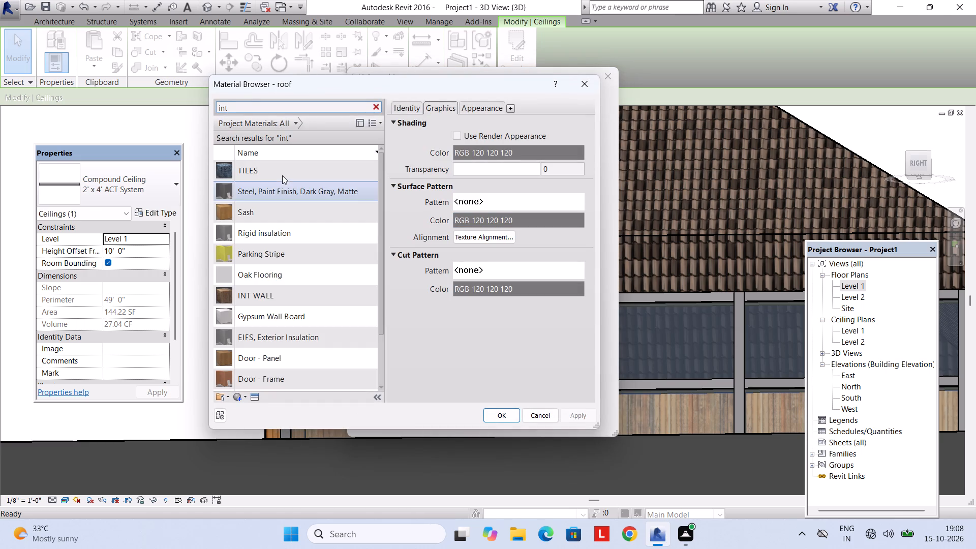
click(284, 290)
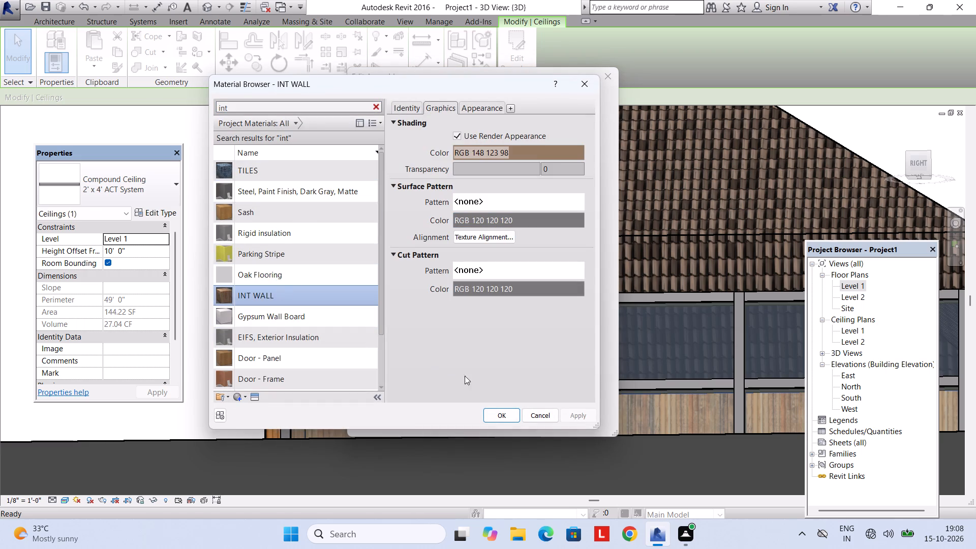
click(493, 413)
click(474, 417)
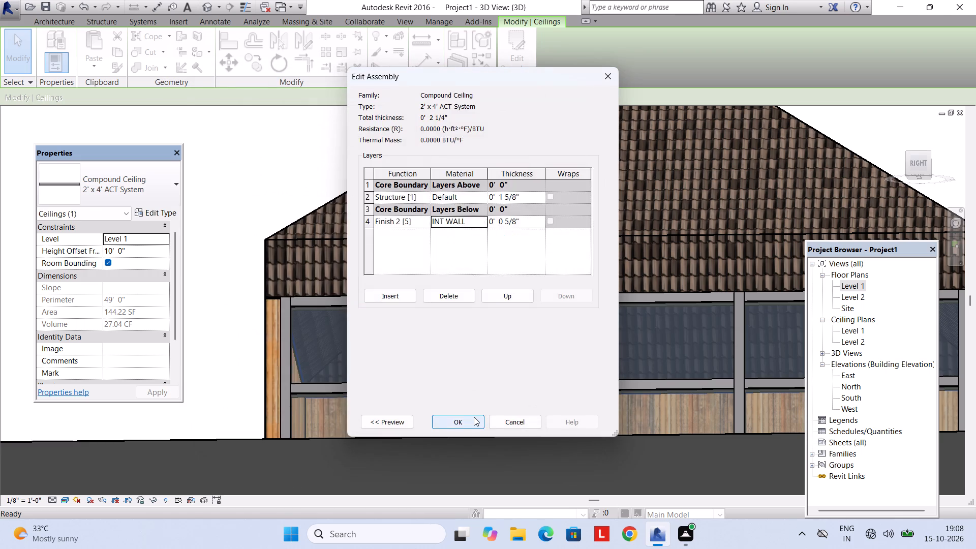
click(469, 419)
key(Escape)
key(Escape)
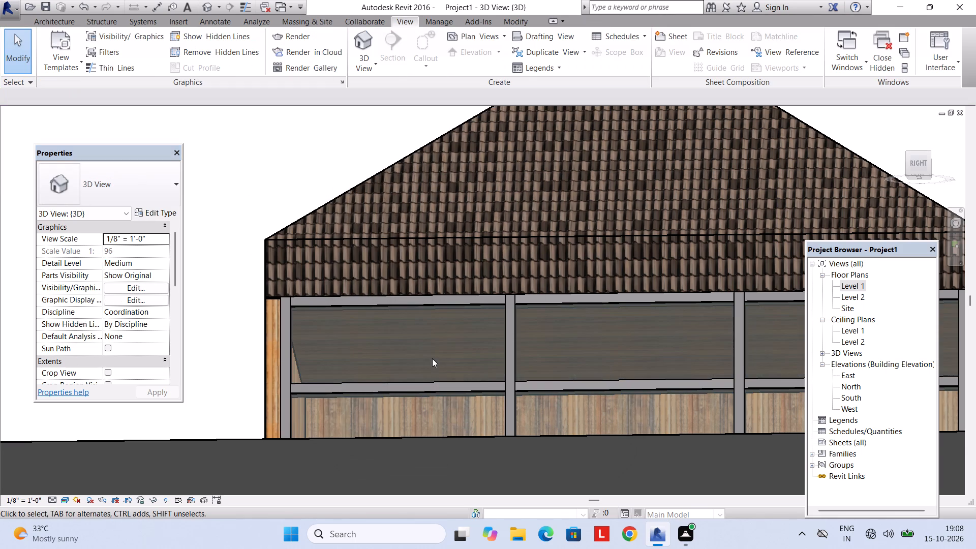
Examine the ceiling finish, the beds inside the house and the poolside seats from several angles.
scroll(434, 322, up, 1)
scroll(434, 320, down, 3)
shift+middle_drag(434, 323, 448, 377)
shift+middle_drag(431, 314, 457, 386)
shift+middle_drag(399, 347, 417, 388)
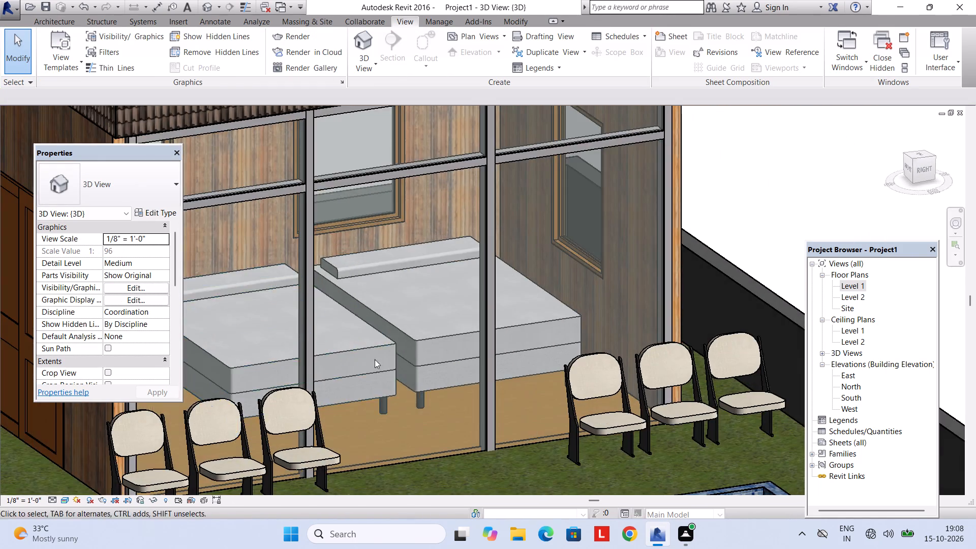
scroll(358, 353, down, 3)
shift+middle_drag(417, 341, 349, 398)
shift+middle_drag(419, 338, 424, 382)
middle_drag(440, 373, 440, 373)
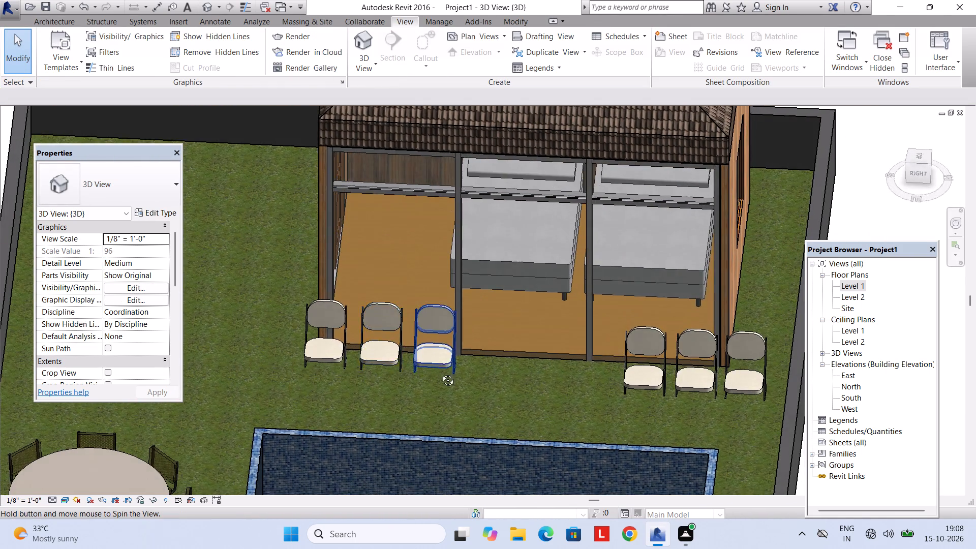
middle_drag(440, 373, 469, 316)
middle_click(469, 319)
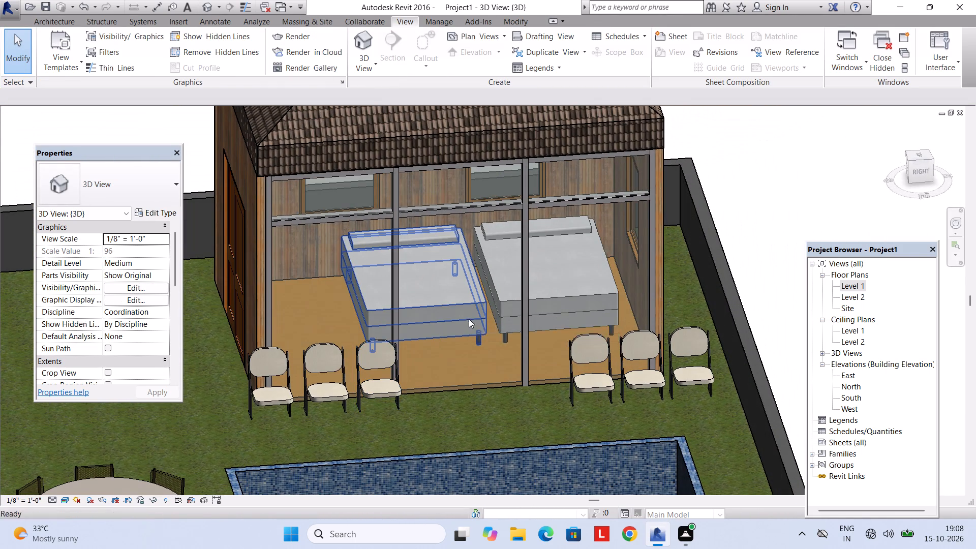
Nudge the double bed nearest the entrance door away from the neighbouring bed, toward the door-side wall, and deselect it.
click(467, 312)
click(449, 300)
key(Left)
key(Left)
key(Left)
key(Left)
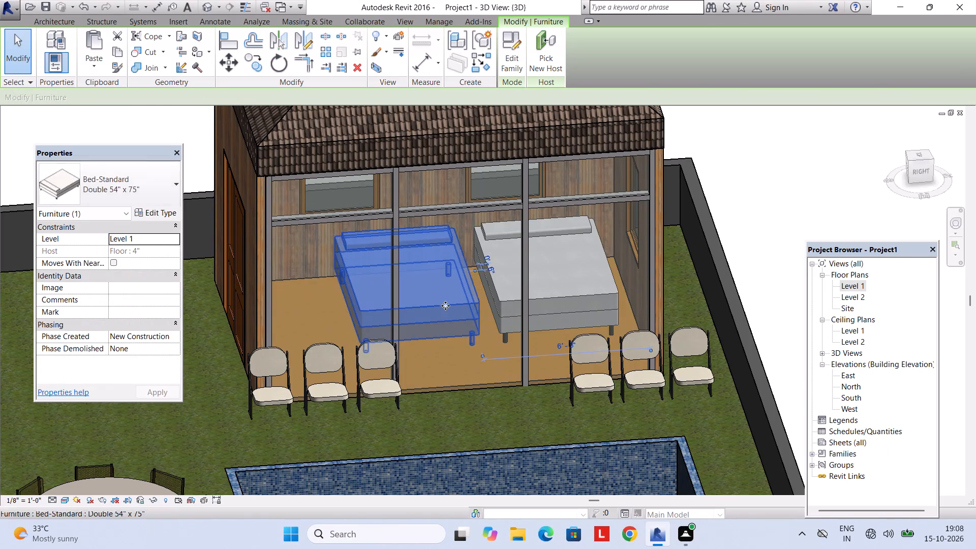
key(Left)
key(Escape)
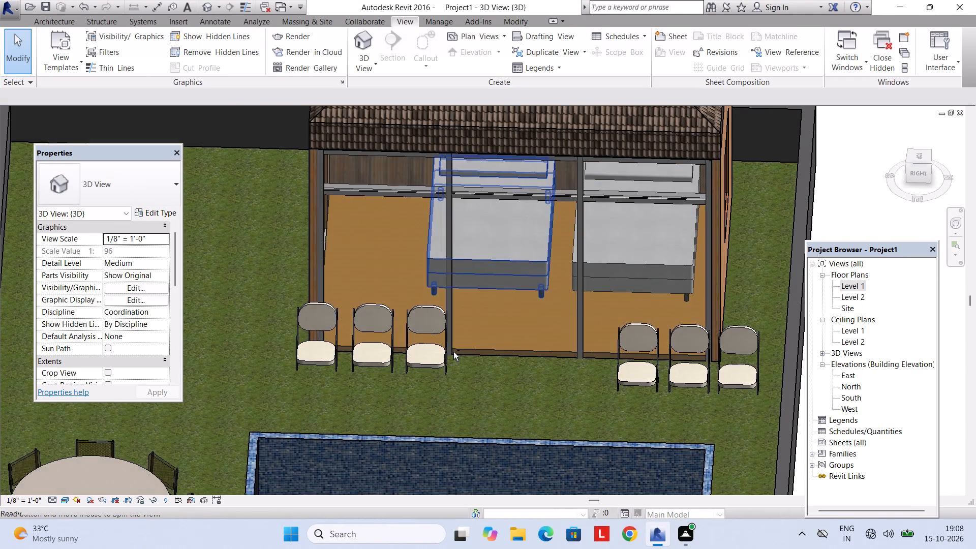
Nudge the same door-side bed further from the neighbouring bed to widen the gap between them.
scroll(540, 268, up, 2)
middle_drag(540, 270, 542, 298)
click(513, 247)
click(510, 241)
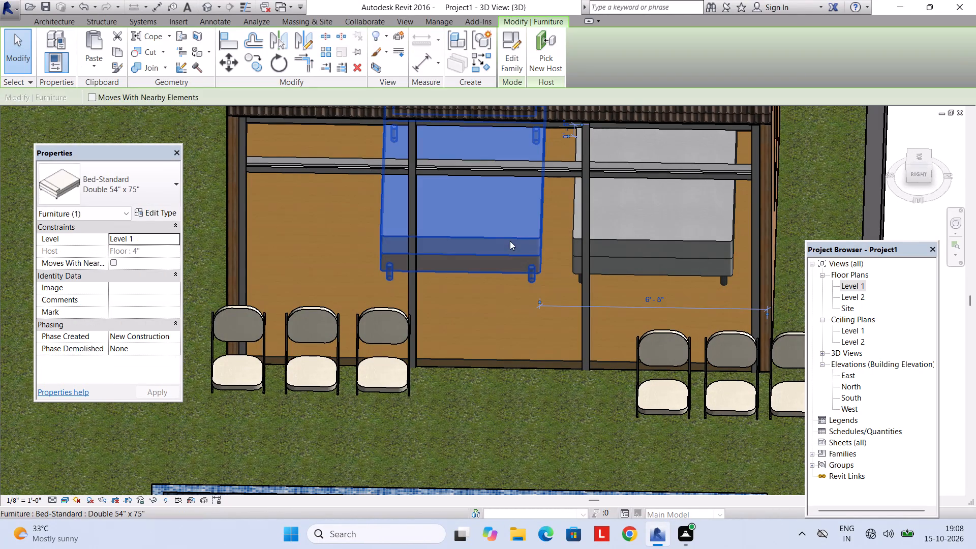
key(Left)
key(Left)
key(Left)
key(Left)
key(Left)
key(Escape)
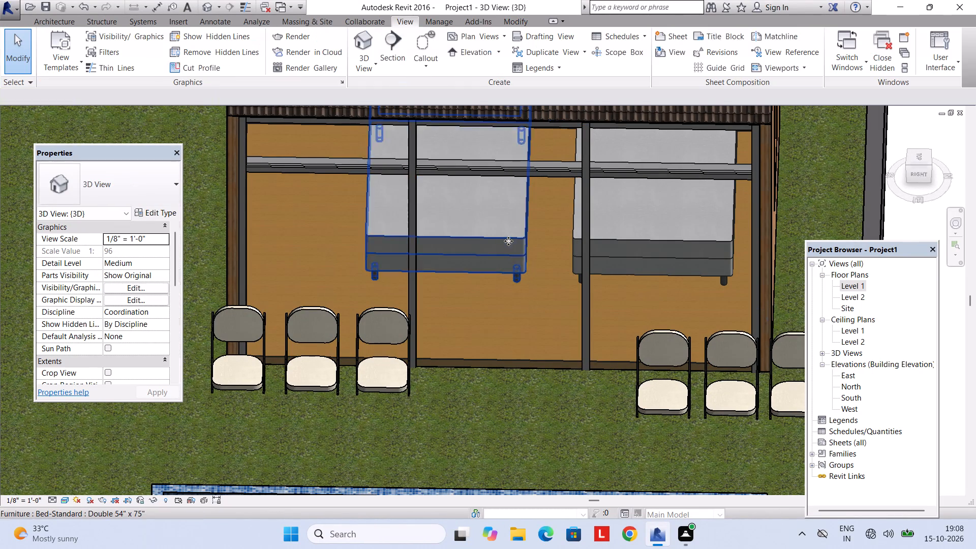
Examine the bed spacing, poolside seats, pool and round dining table in 3D from several angles.
scroll(490, 219, down, 3)
shift+middle_drag(487, 241, 485, 171)
scroll(494, 225, down, 3)
middle_drag(493, 233, 515, 272)
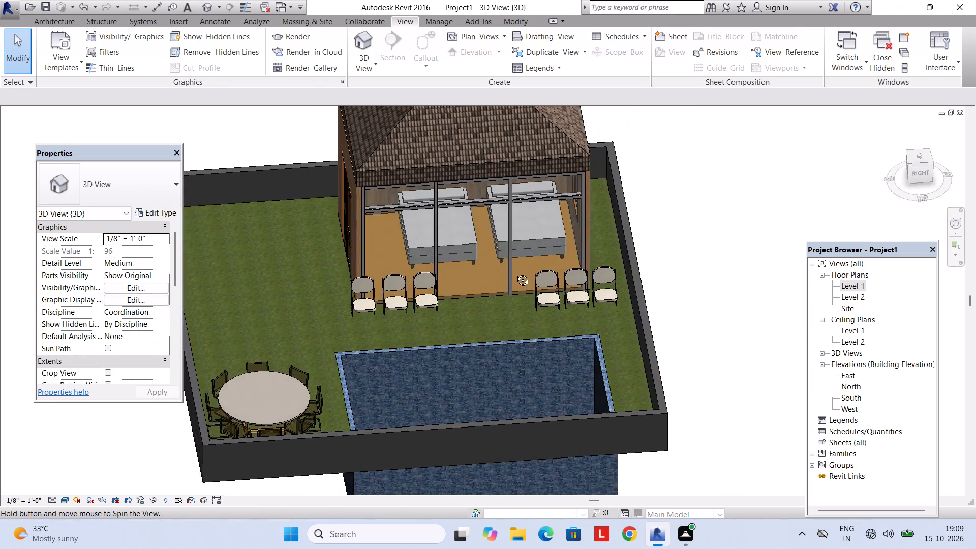
middle_drag(515, 272, 479, 195)
middle_drag(454, 277, 514, 303)
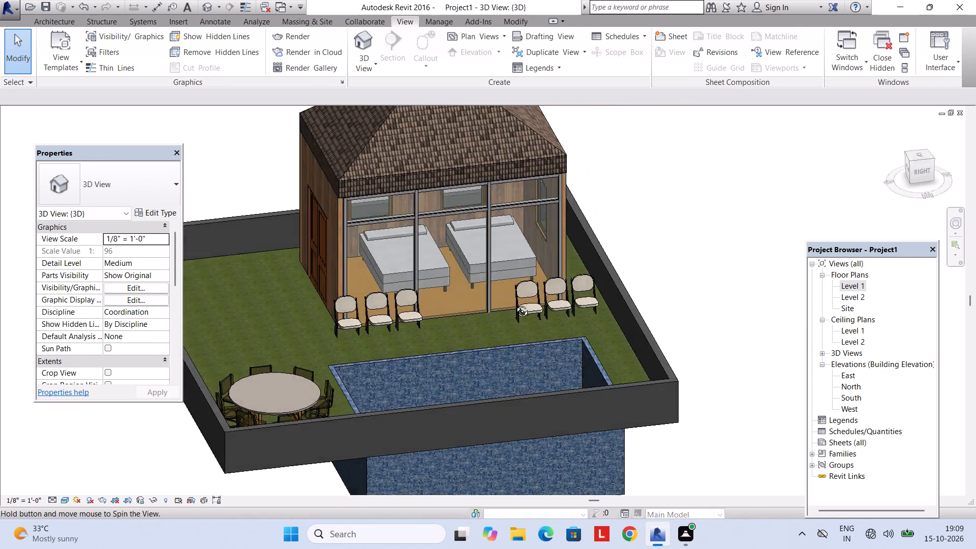
middle_drag(514, 303, 543, 328)
shift+middle_drag(463, 323, 561, 333)
scroll(523, 343, down, 2)
shift+middle_drag(522, 342, 521, 288)
scroll(399, 376, up, 5)
shift+middle_drag(367, 395, 297, 411)
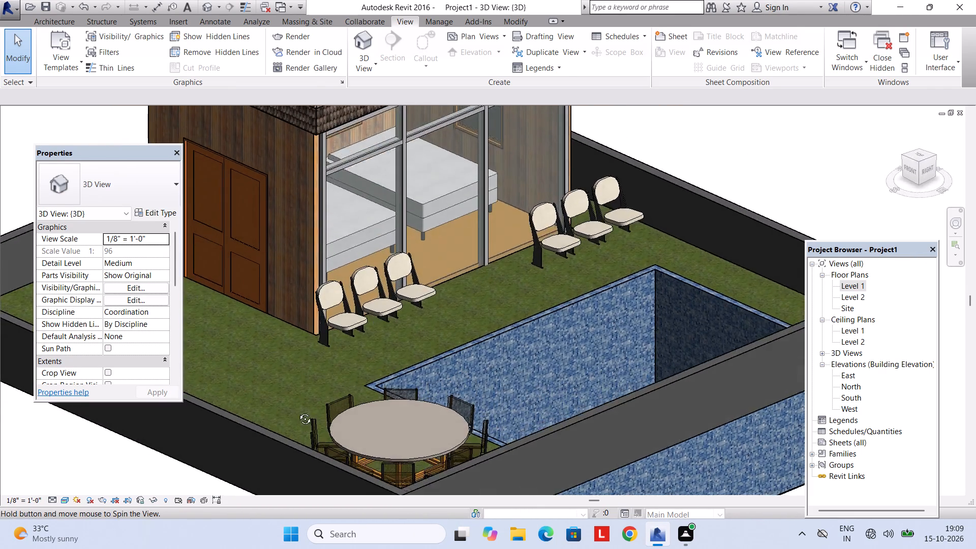
shift+middle_drag(297, 411, 368, 403)
scroll(368, 384, down, 6)
shift+middle_drag(402, 358, 407, 398)
shift+scroll(403, 364, down, 1)
middle_drag(443, 370, 443, 320)
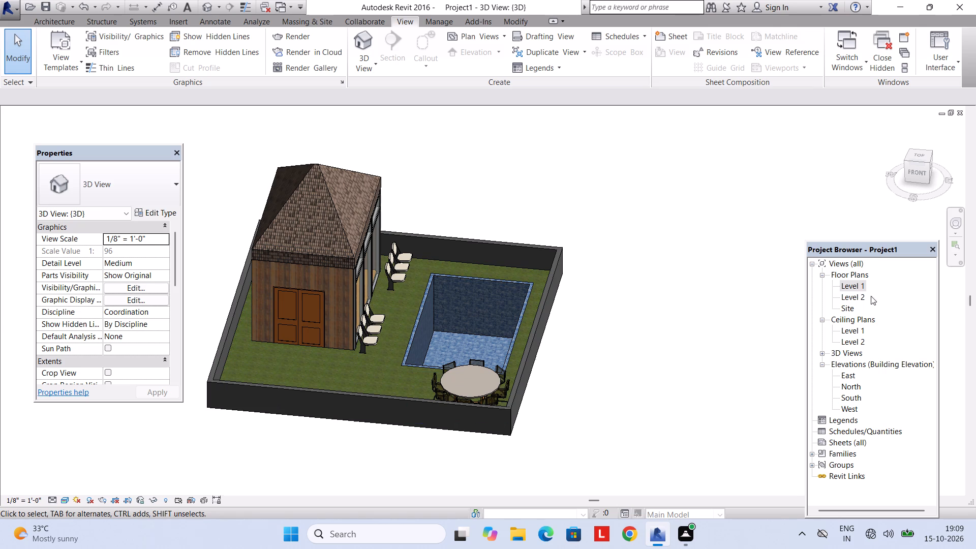
Open the Level 1 floor plan.
double_click(857, 284)
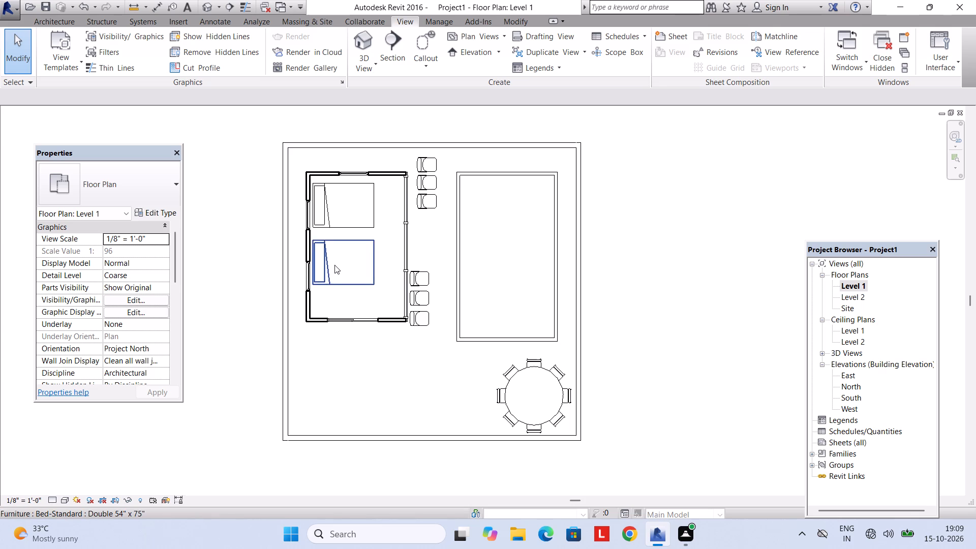
scroll(337, 261, down, 2)
scroll(336, 258, up, 2)
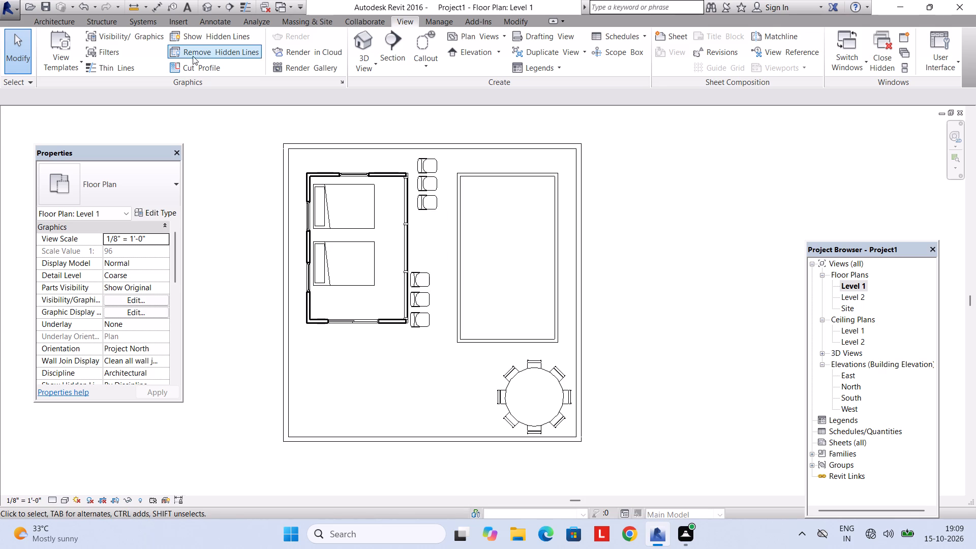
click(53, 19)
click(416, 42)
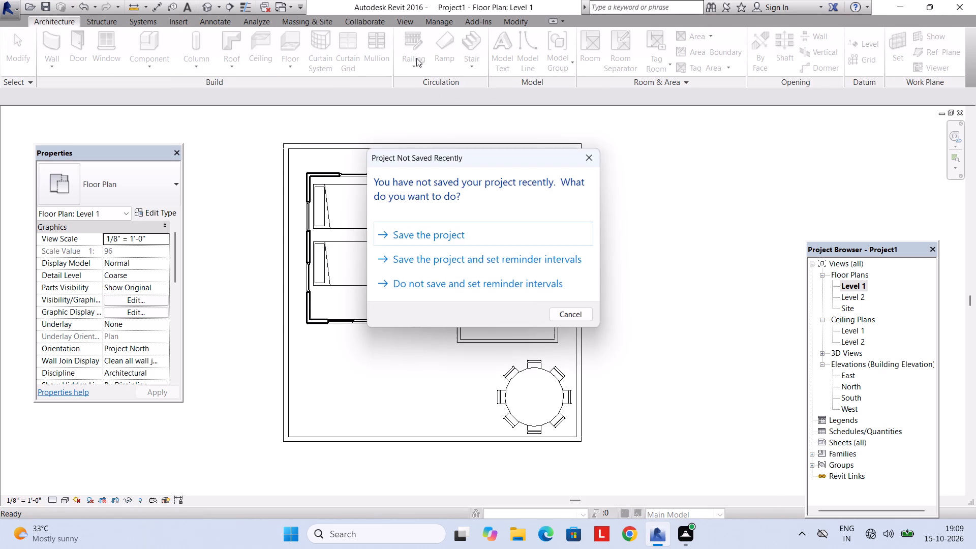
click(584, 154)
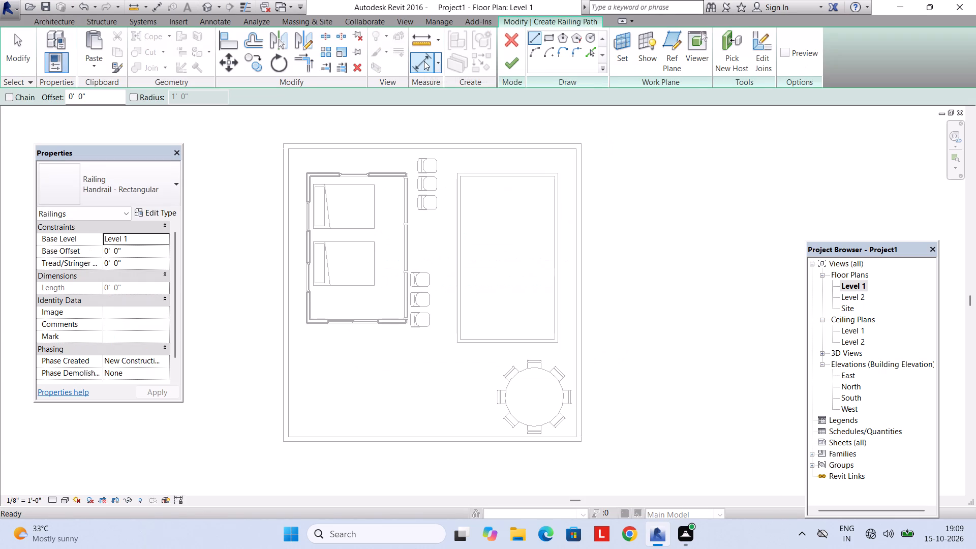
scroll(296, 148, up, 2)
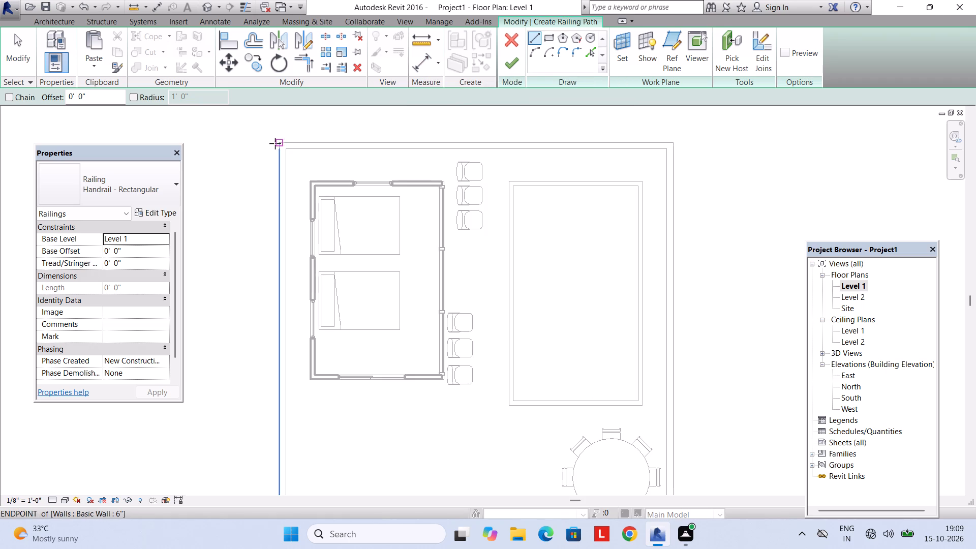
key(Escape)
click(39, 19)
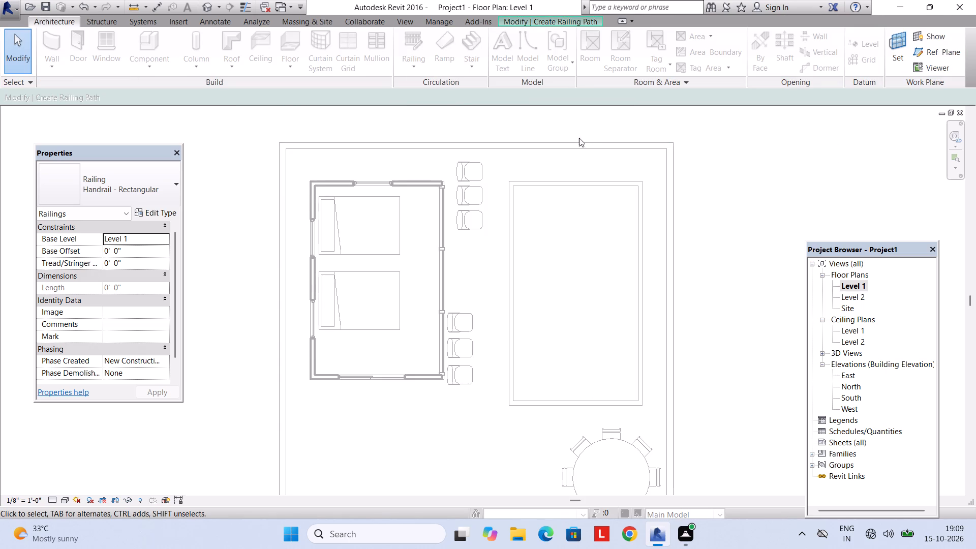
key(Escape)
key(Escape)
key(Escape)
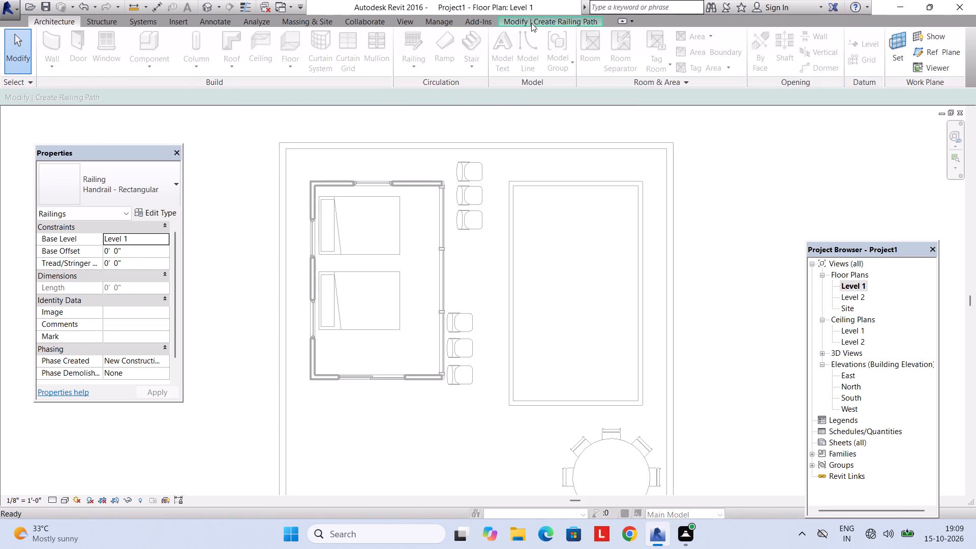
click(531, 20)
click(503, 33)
Start a new railing path sketch on Level 1 with the Handrail - Rectangular type.
middle_drag(405, 137, 426, 143)
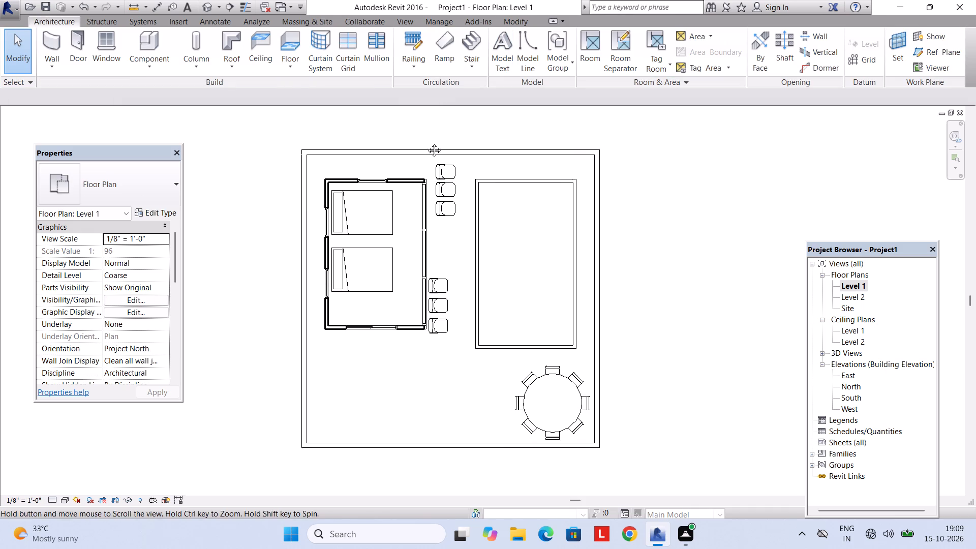
middle_drag(426, 143, 427, 143)
scroll(406, 161, up, 2)
middle_drag(405, 161, 392, 143)
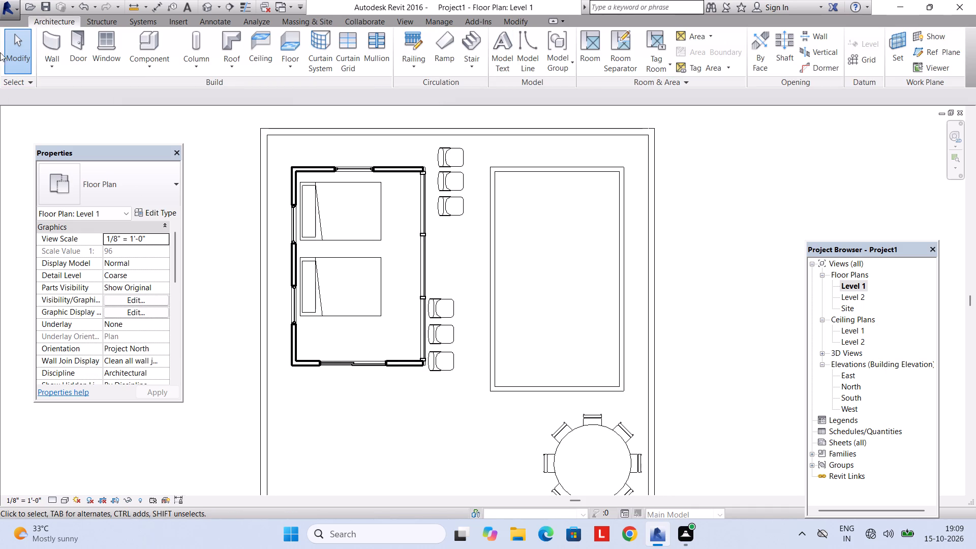
click(412, 39)
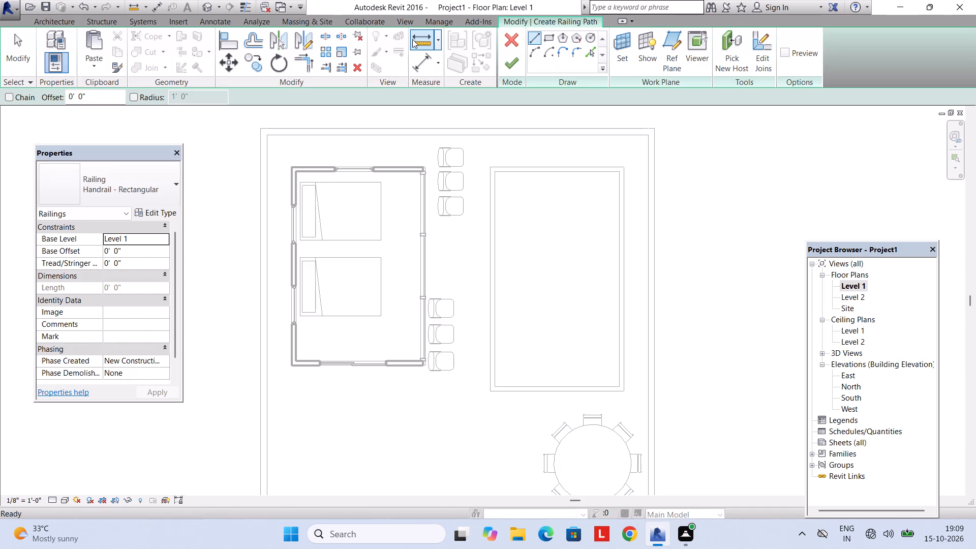
click(130, 188)
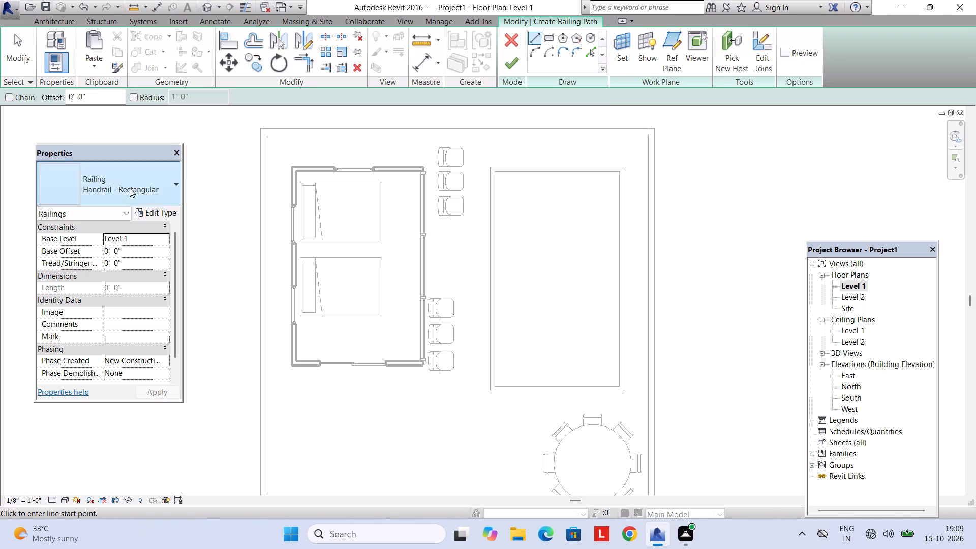
click(130, 188)
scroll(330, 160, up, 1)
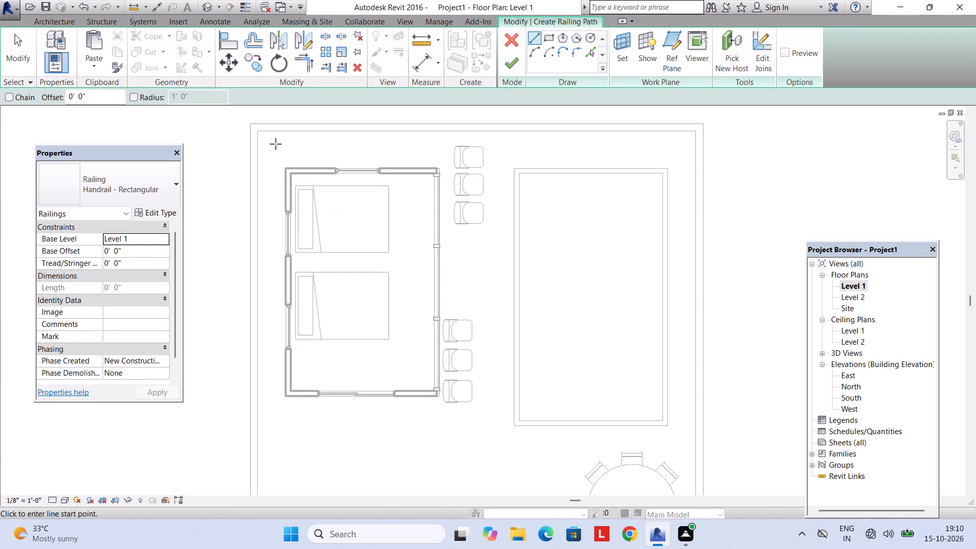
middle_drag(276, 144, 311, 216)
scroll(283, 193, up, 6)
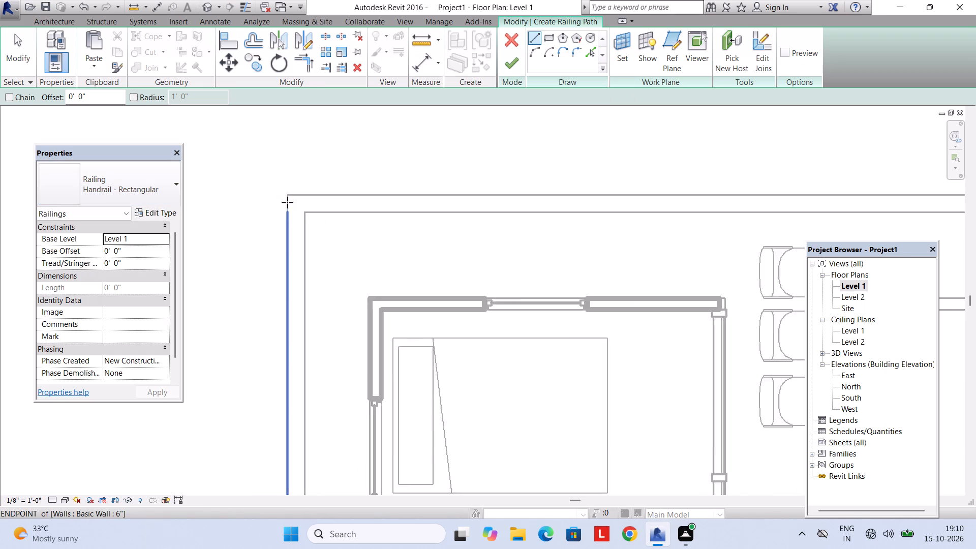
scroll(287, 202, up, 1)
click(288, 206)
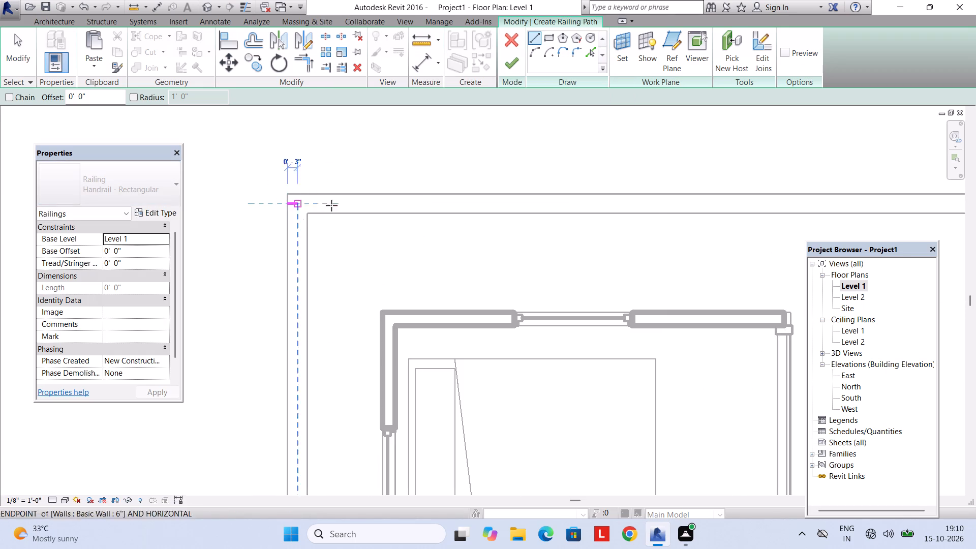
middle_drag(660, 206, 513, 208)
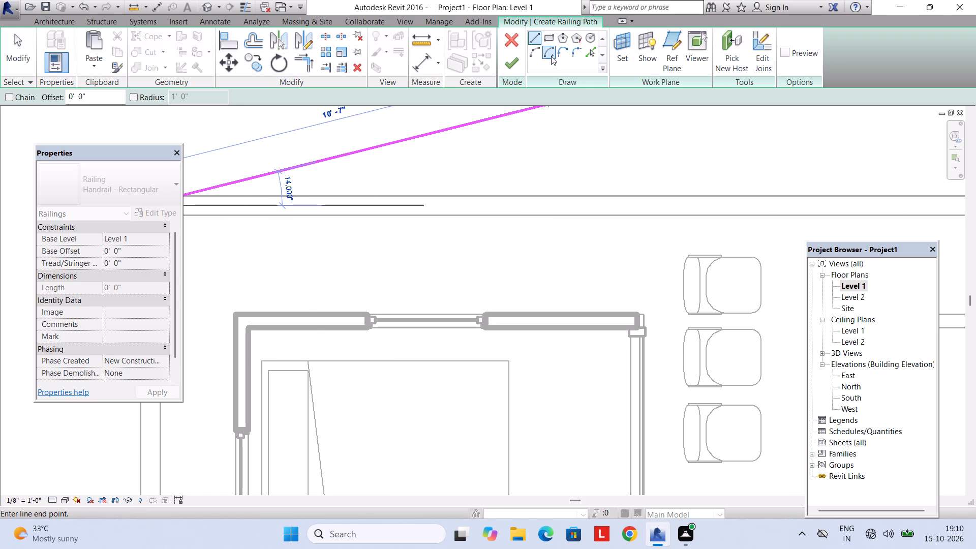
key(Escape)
Sketch a rectangular railing path around the perimeter wall between opposite corners, with its east and west sides about 30' long.
click(548, 37)
scroll(484, 154, down, 3)
middle_drag(474, 205, 547, 208)
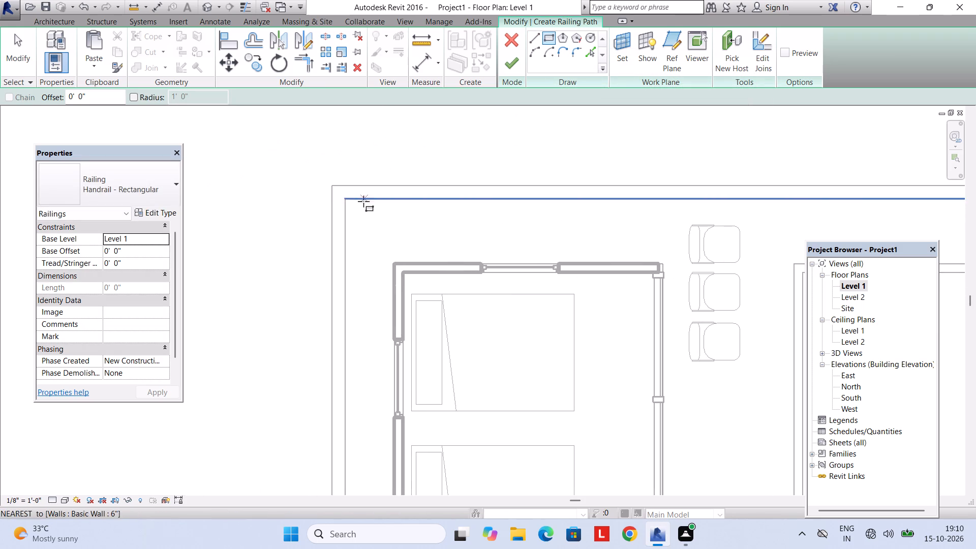
scroll(333, 194, up, 3)
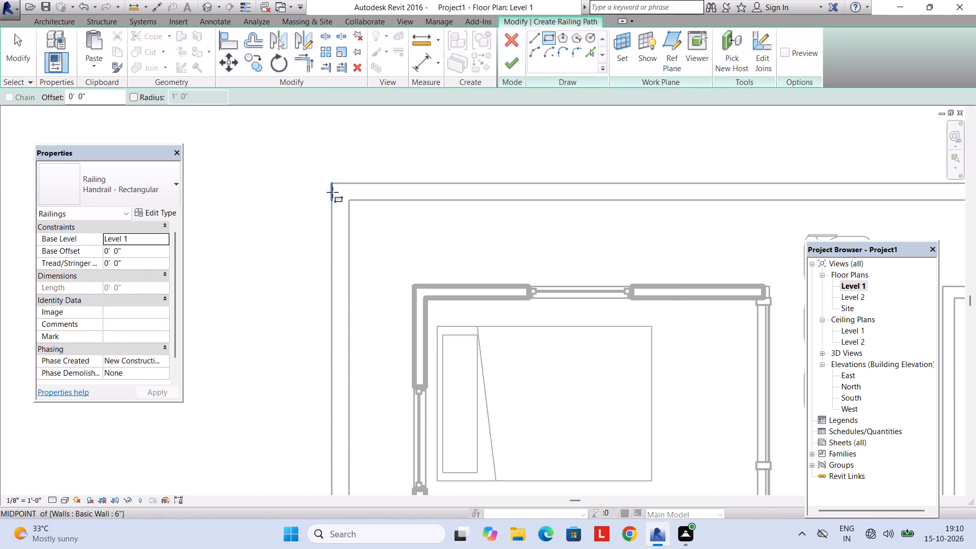
click(332, 192)
scroll(416, 301, down, 3)
middle_drag(448, 358, 361, 235)
middle_drag(456, 421, 430, 382)
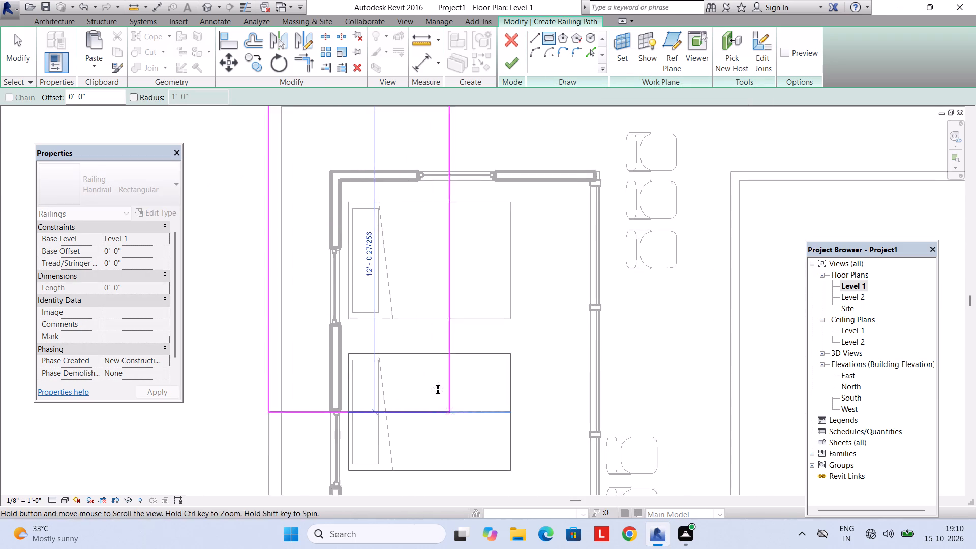
middle_drag(430, 382, 378, 288)
middle_drag(402, 399, 370, 302)
middle_drag(499, 473, 437, 279)
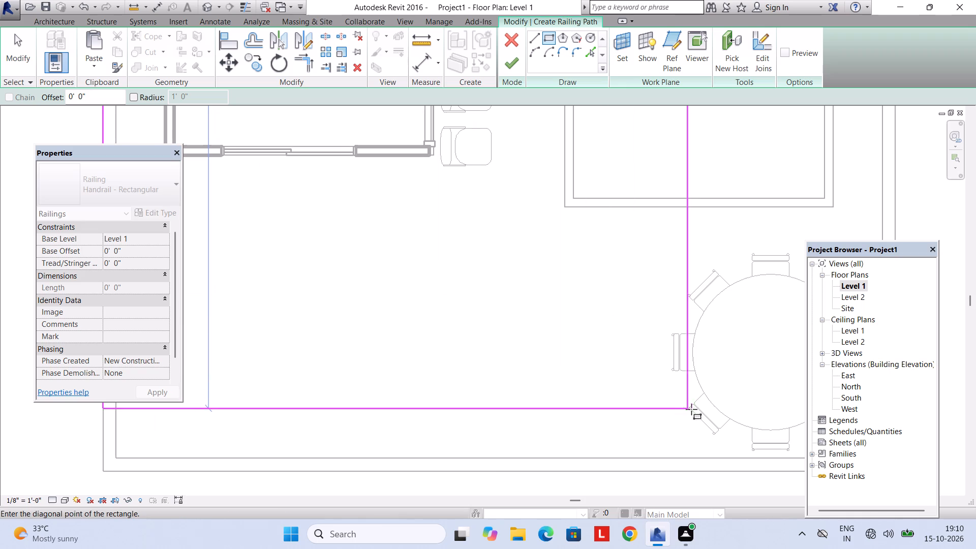
middle_drag(691, 409, 505, 369)
scroll(717, 424, up, 2)
click(707, 423)
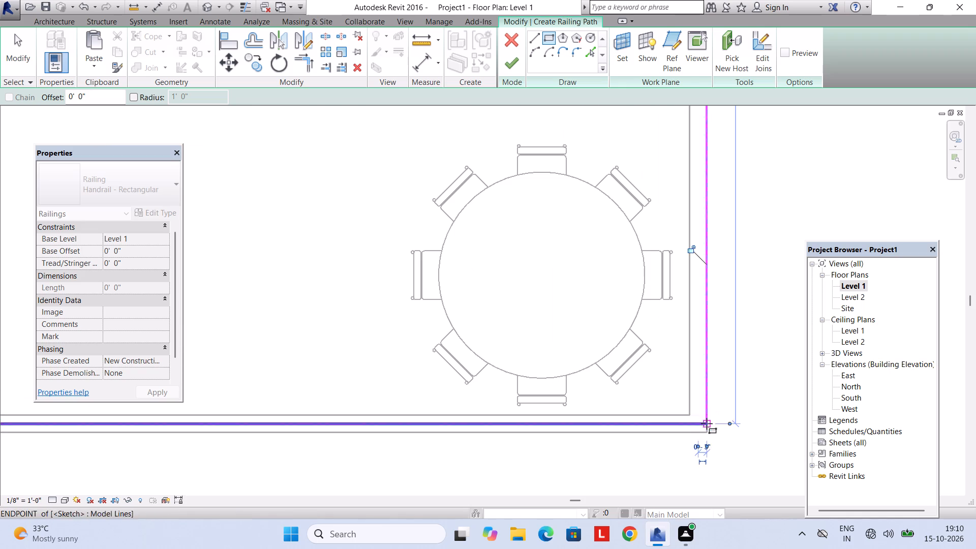
scroll(631, 383, down, 7)
middle_drag(629, 365, 613, 422)
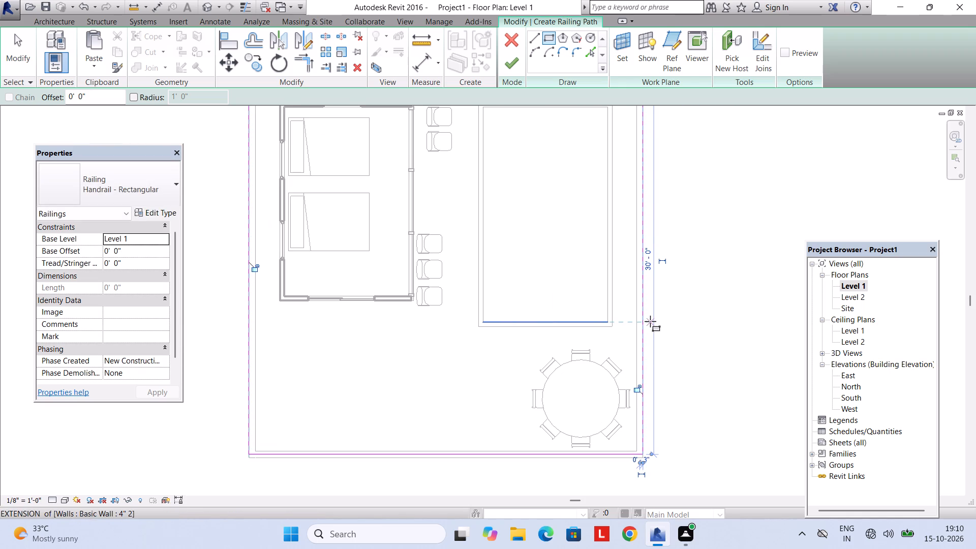
key(Escape)
key(Escape)
Nudge the railing path's east line inward onto the middle of the perimeter wall.
click(646, 333)
scroll(646, 333, up, 2)
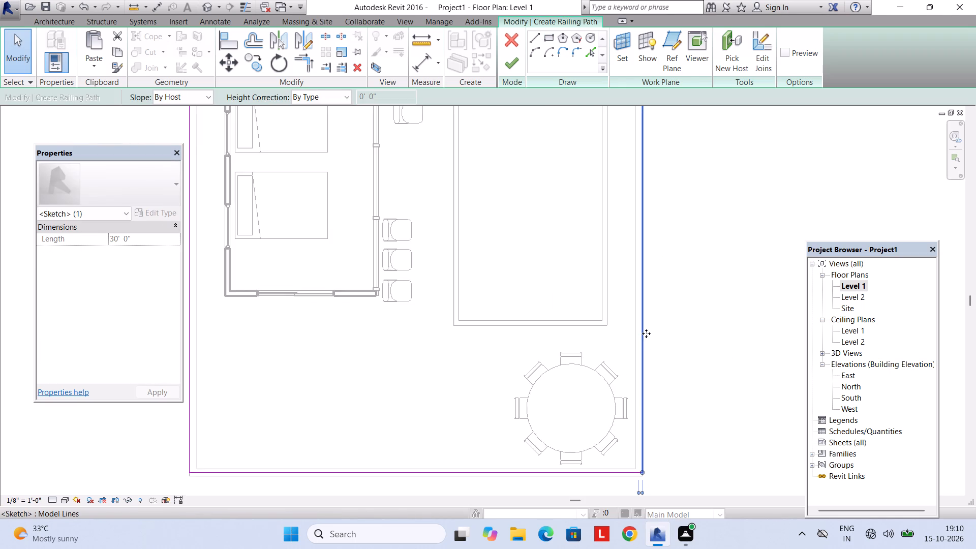
scroll(646, 333, up, 3)
key(Left)
key(Left)
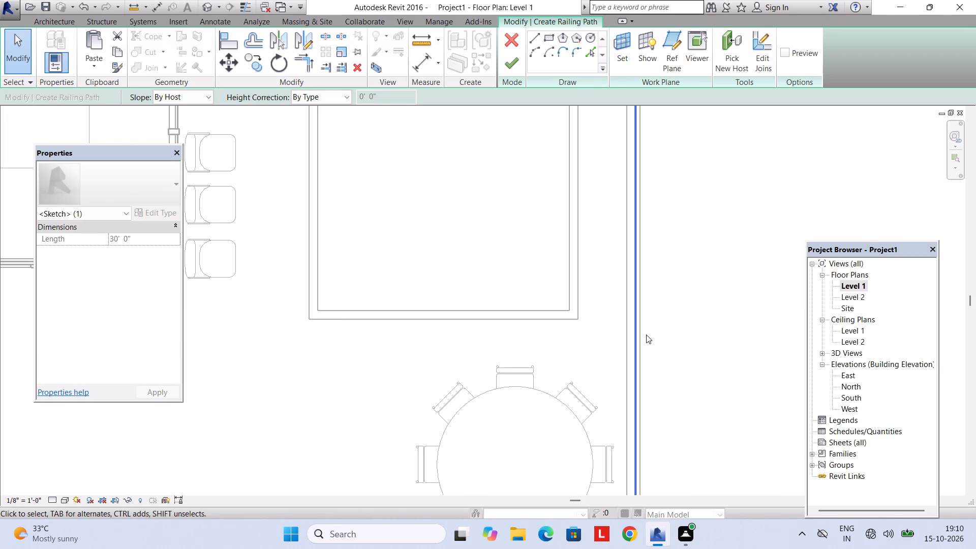
key(Left)
Nudge the railing path's west line inward onto the middle of the perimeter wall and finish the railing.
scroll(646, 334, down, 8)
middle_drag(606, 352, 658, 342)
scroll(658, 342, down, 1)
scroll(467, 367, up, 5)
click(466, 364)
key(Right)
key(Right)
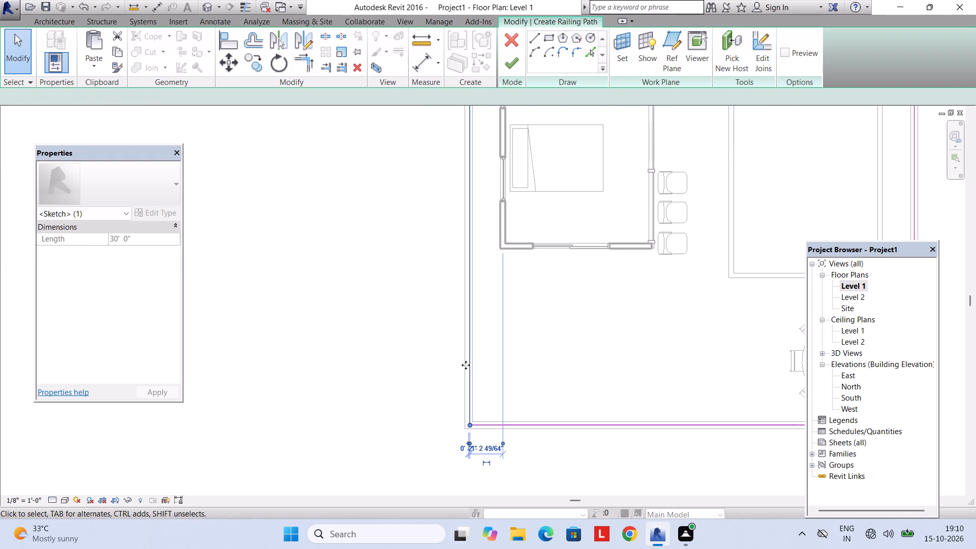
key(Escape)
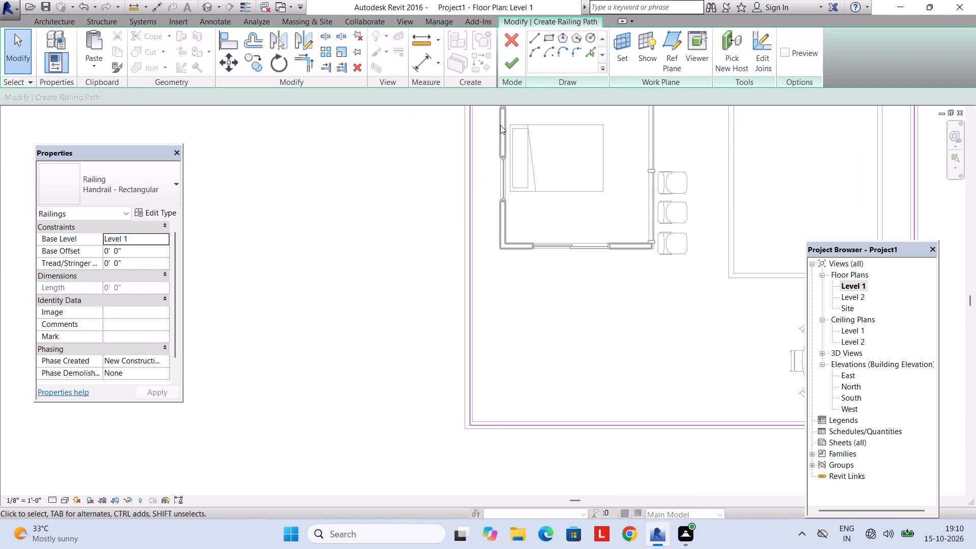
middle_drag(500, 126, 447, 405)
click(521, 61)
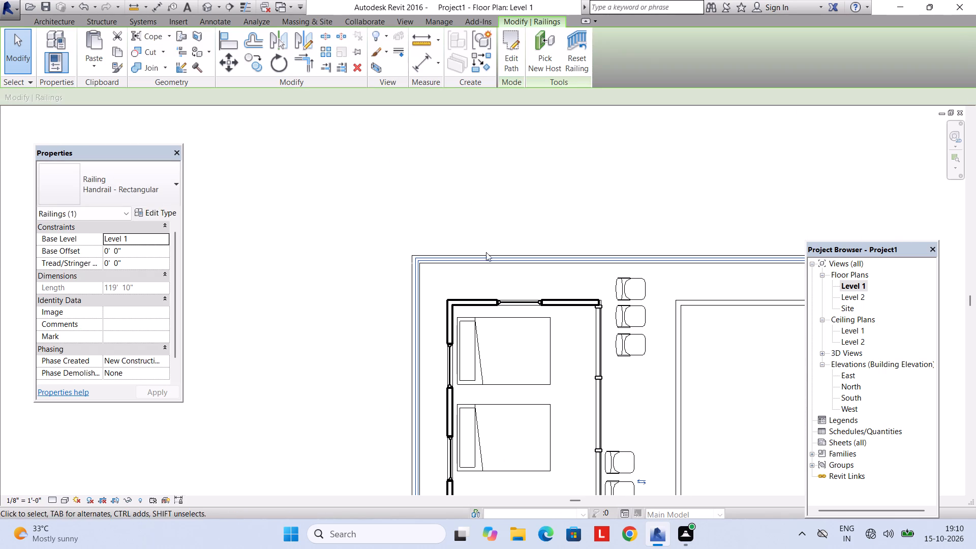
key(Escape)
Open the 3D view and examine how the new railing sits on the perimeter wall.
click(403, 23)
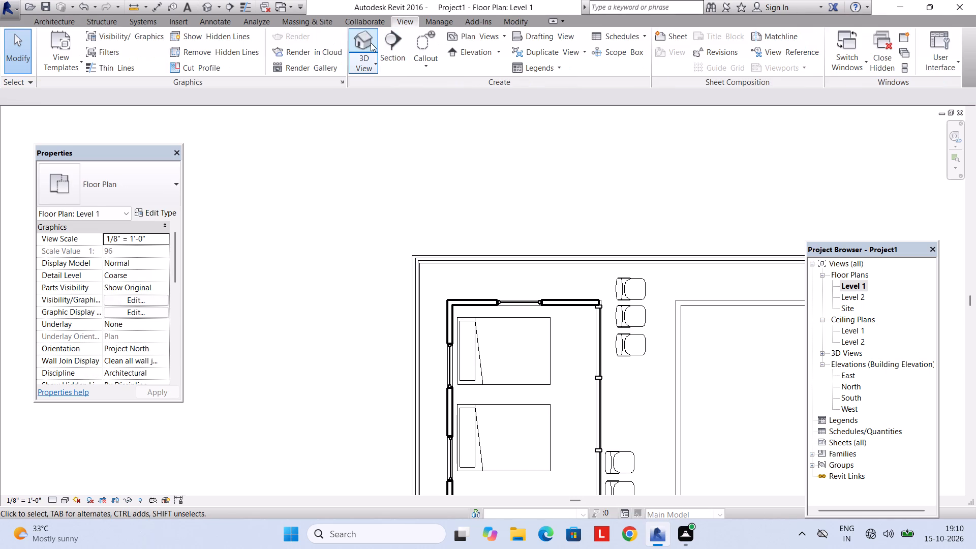
click(371, 43)
shift+middle_drag(444, 265, 430, 241)
scroll(459, 385, up, 2)
shift+middle_drag(454, 384, 485, 338)
shift+middle_drag(477, 386, 482, 353)
scroll(416, 348, up, 2)
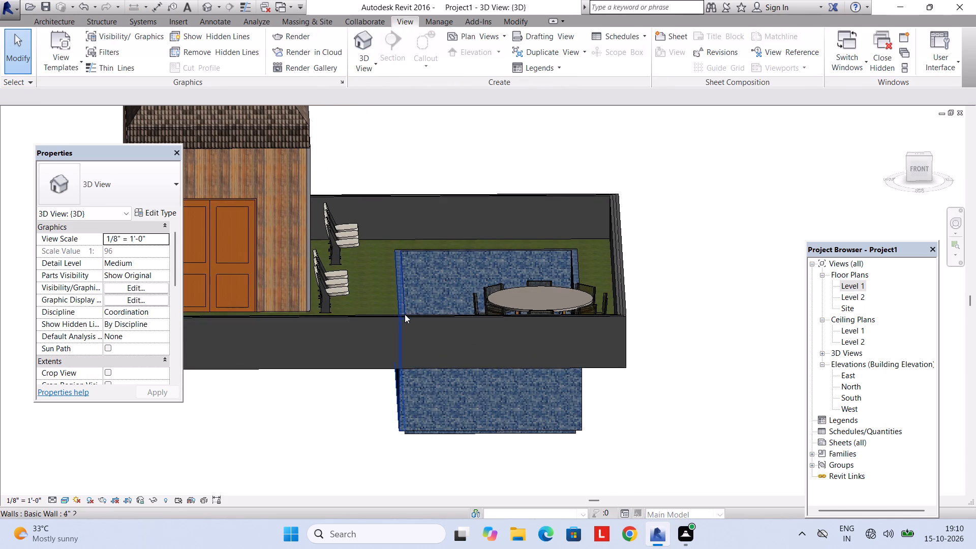
click(382, 318)
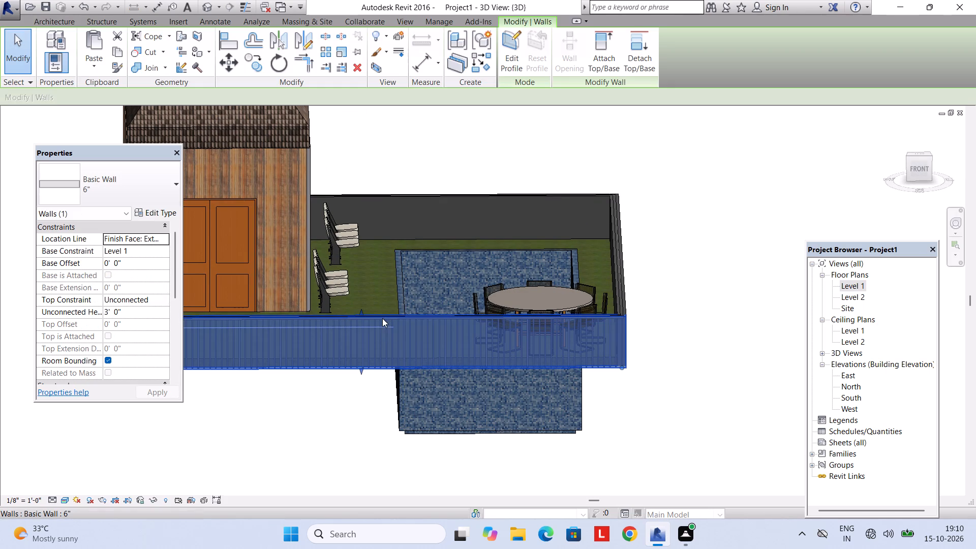
key(Escape)
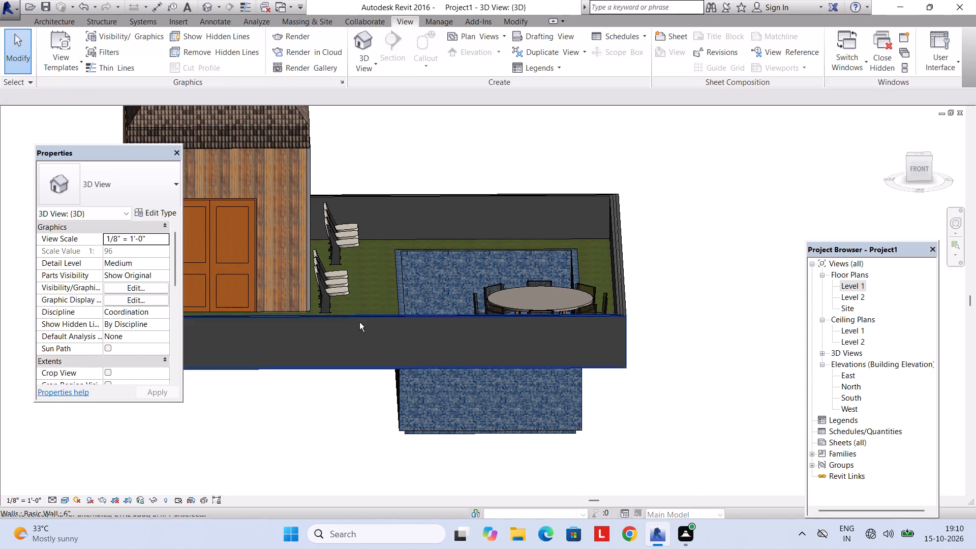
shift+middle_drag(359, 322, 370, 413)
shift+middle_drag(363, 398, 390, 425)
middle_drag(387, 412, 309, 220)
shift+middle_drag(328, 263, 385, 334)
scroll(529, 342, up, 1)
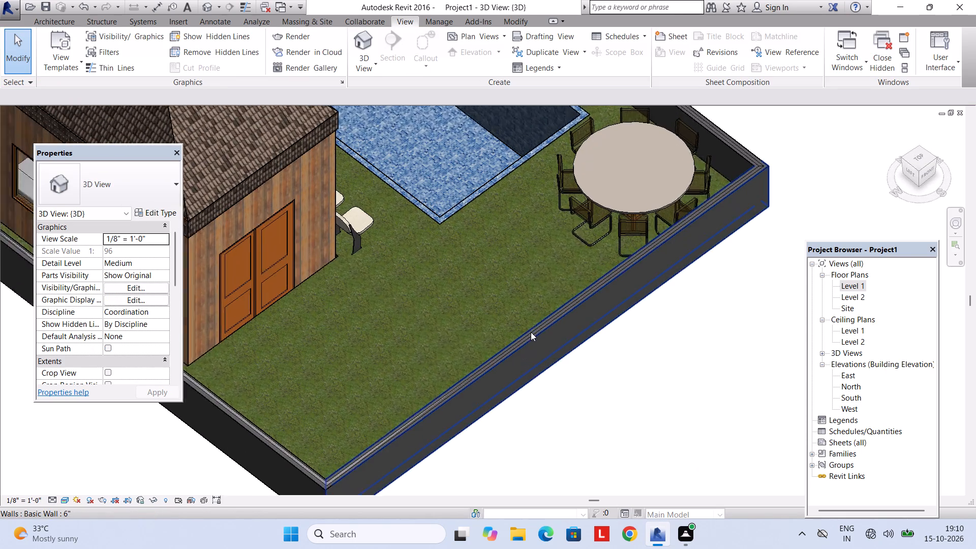
scroll(531, 332, up, 1)
click(541, 323)
key(Escape)
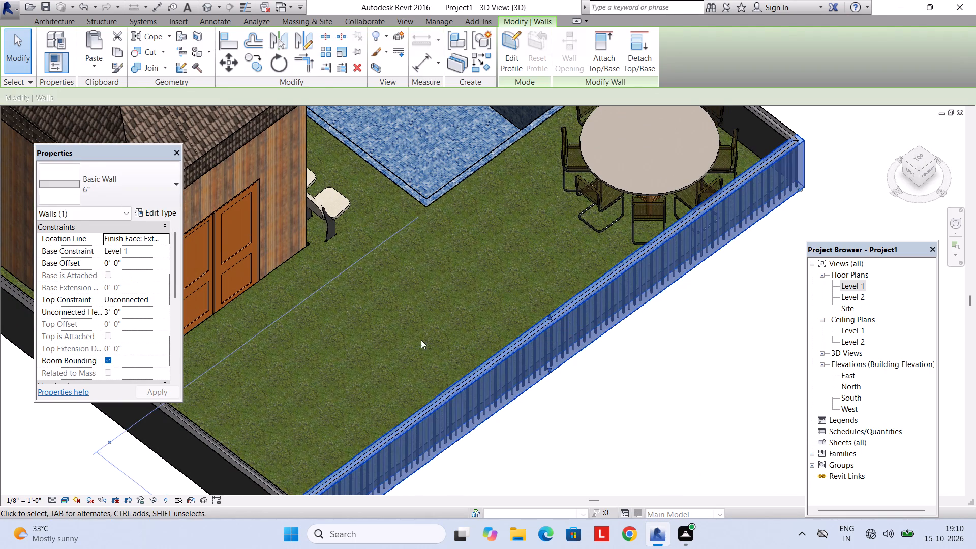
Set the perimeter railing's base offset to 3'.
shift+middle_drag(524, 343, 607, 349)
middle_drag(627, 335, 408, 350)
shift+middle_drag(482, 341, 501, 337)
scroll(561, 305, up, 4)
click(603, 282)
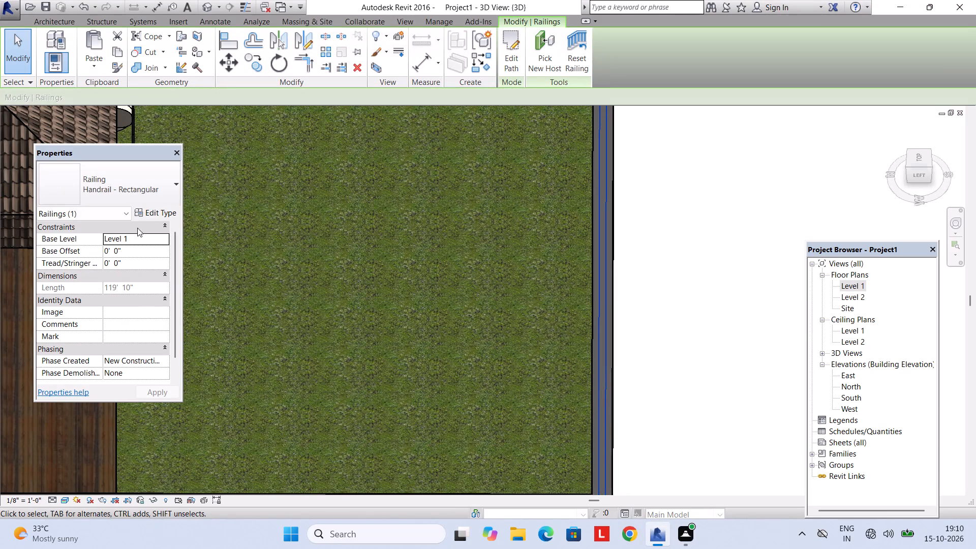
click(125, 254)
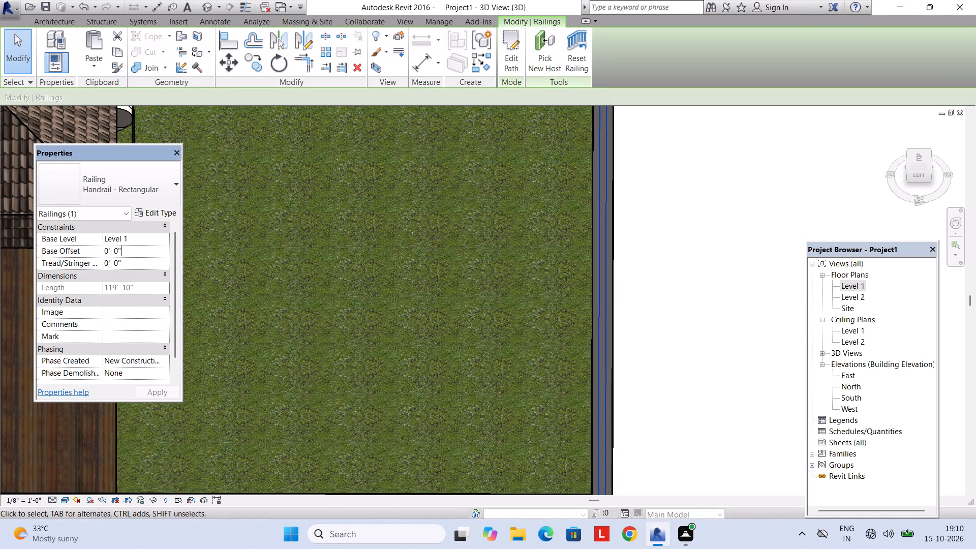
drag(125, 254, 91, 254)
text(3')
key(Return)
key(Return)
key(Escape)
scroll(295, 241, down, 2)
key(Escape)
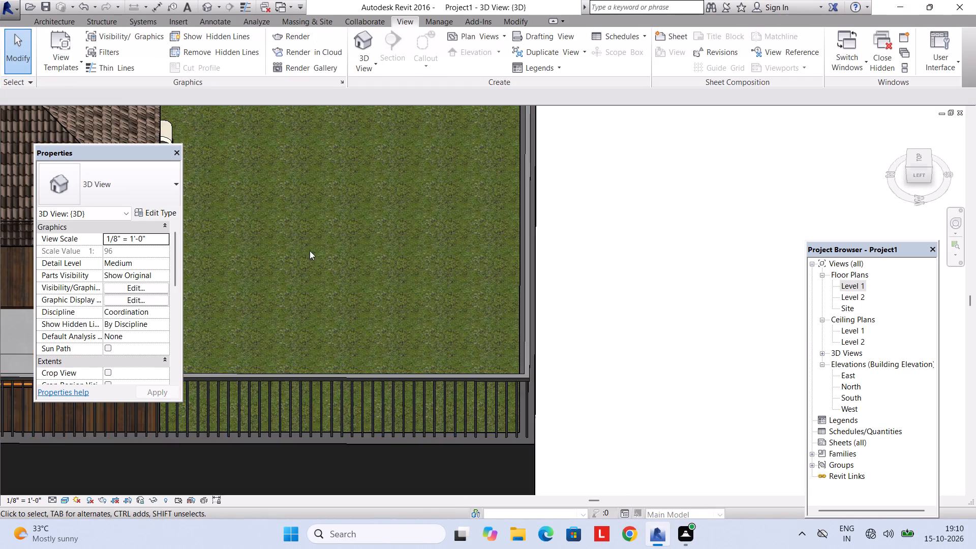
Examine the railing along the top of the perimeter wall from several angles.
scroll(317, 249, down, 3)
shift+middle_drag(347, 261, 314, 260)
middle_drag(325, 311, 356, 226)
shift+middle_drag(437, 296, 287, 291)
scroll(303, 236, down, 3)
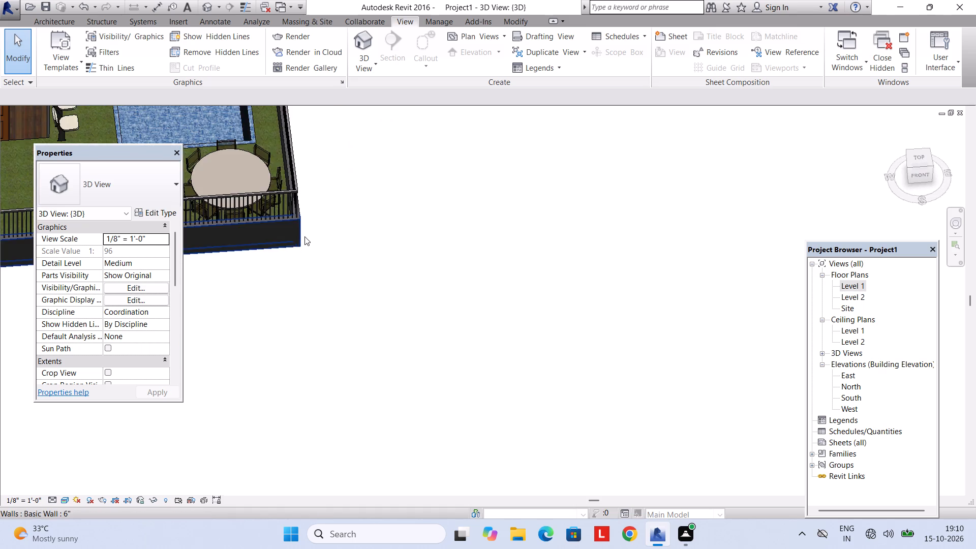
middle_drag(305, 235, 545, 323)
shift+middle_drag(460, 324, 430, 233)
middle_drag(430, 230, 561, 327)
shift+middle_drag(441, 323, 489, 293)
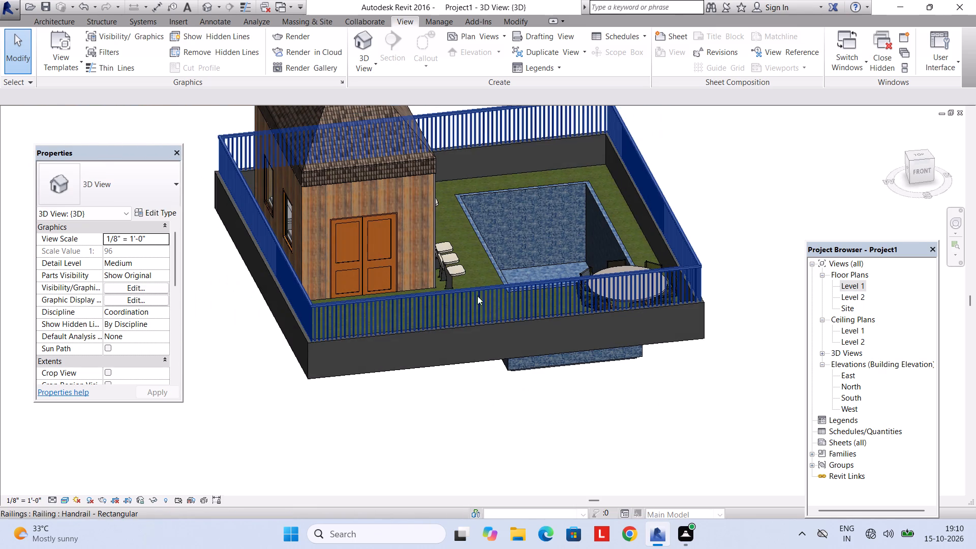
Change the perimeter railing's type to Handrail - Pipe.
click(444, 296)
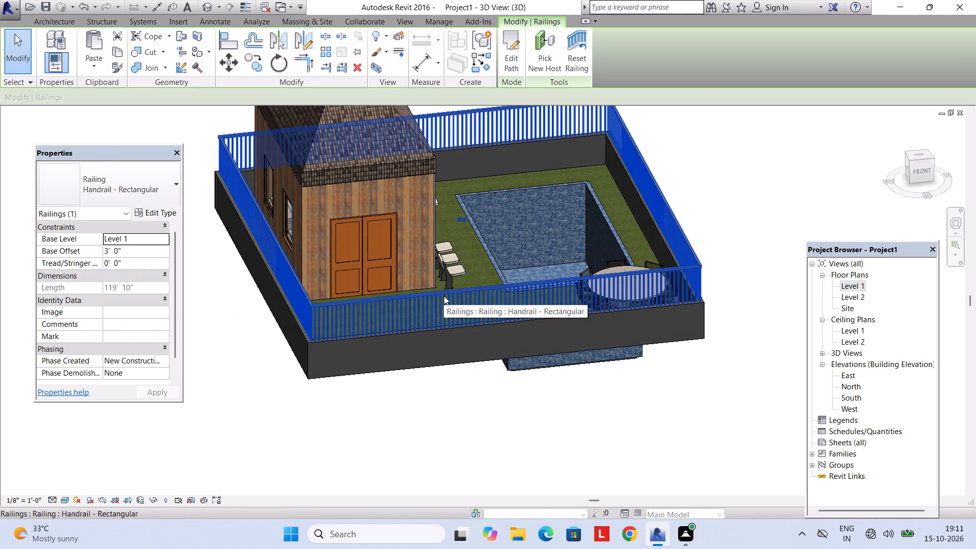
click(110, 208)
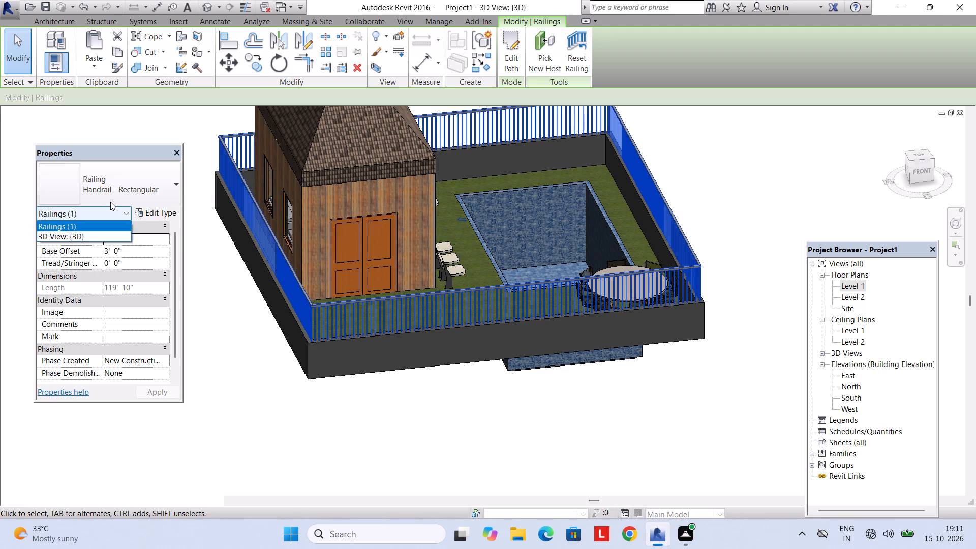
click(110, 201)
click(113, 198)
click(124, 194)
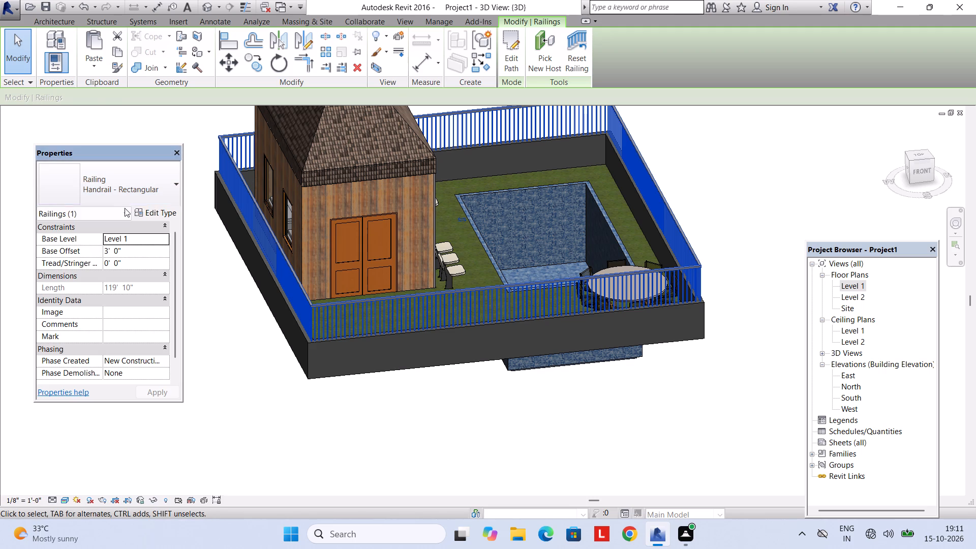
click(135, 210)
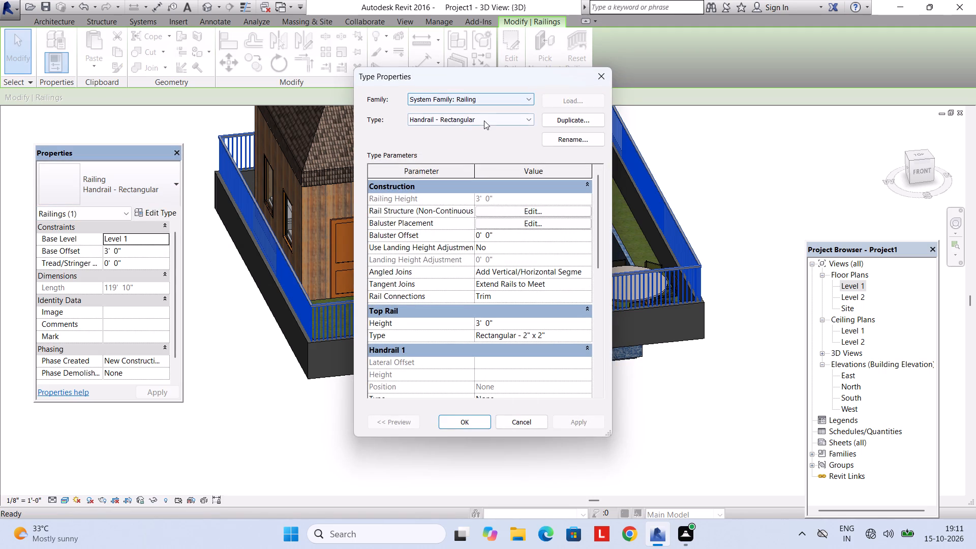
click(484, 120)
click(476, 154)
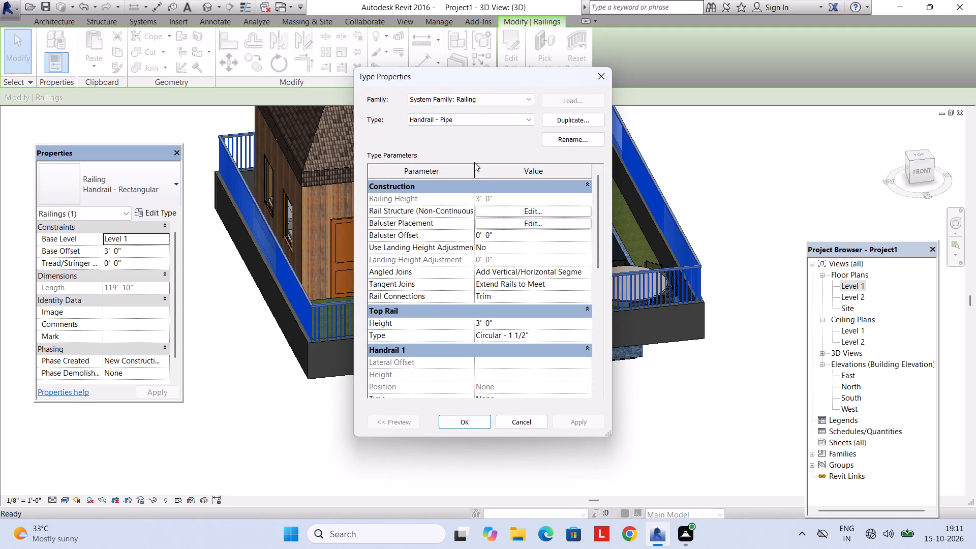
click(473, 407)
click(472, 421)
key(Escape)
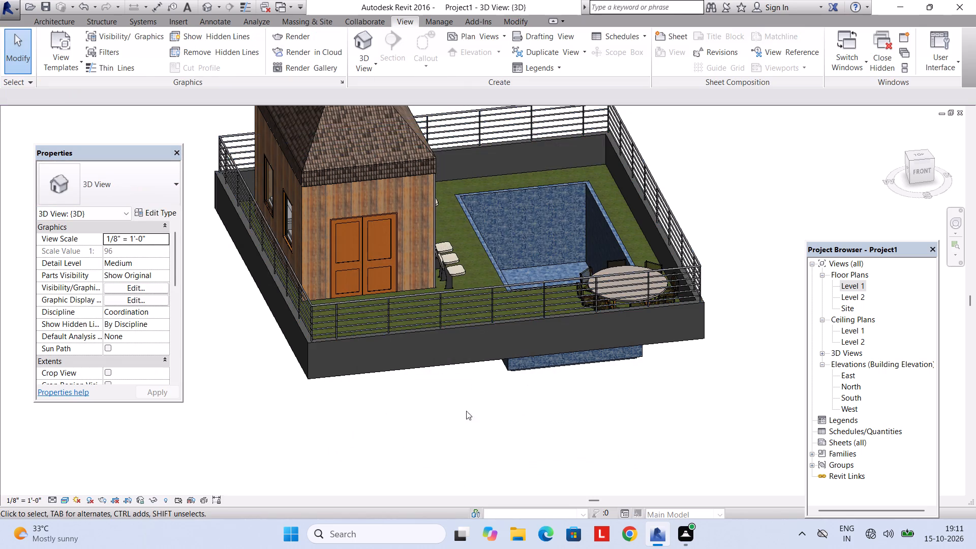
Examine the pipe handrail around the house, pool and dining table from different angles.
scroll(439, 317, up, 1)
scroll(459, 323, down, 2)
shift+middle_drag(494, 334, 400, 334)
scroll(407, 321, down, 3)
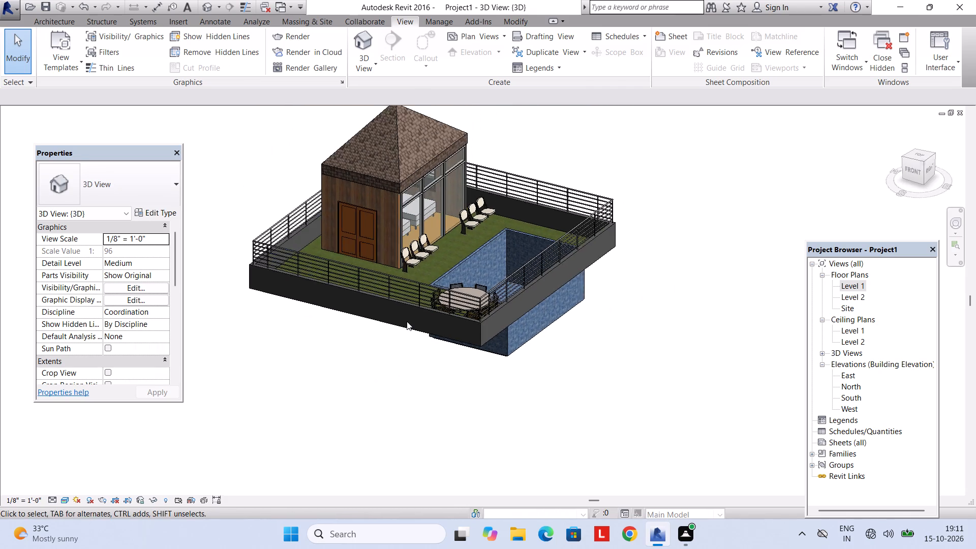
scroll(407, 321, down, 1)
shift+middle_drag(404, 328, 454, 295)
scroll(444, 288, up, 3)
shift+middle_drag(434, 285, 464, 309)
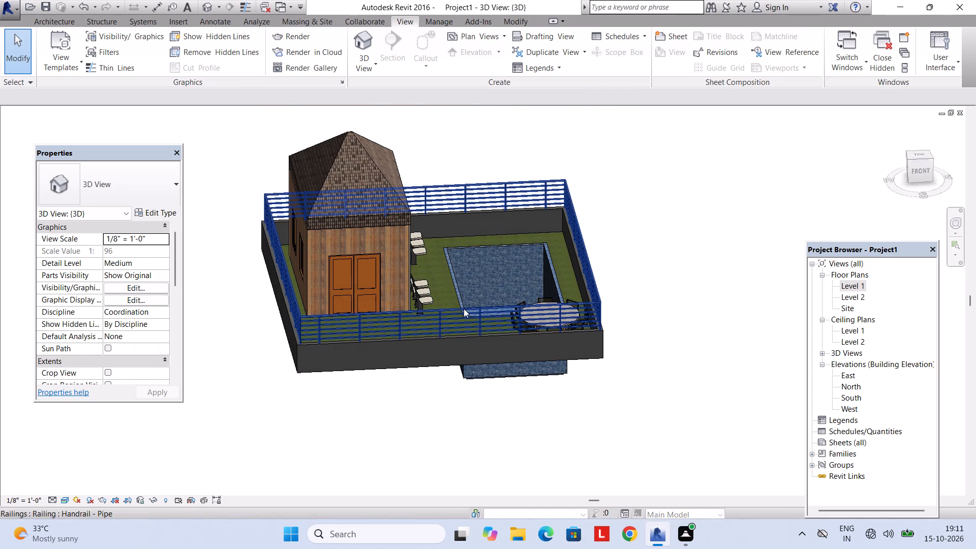
click(463, 311)
key(Escape)
click(367, 316)
key(Escape)
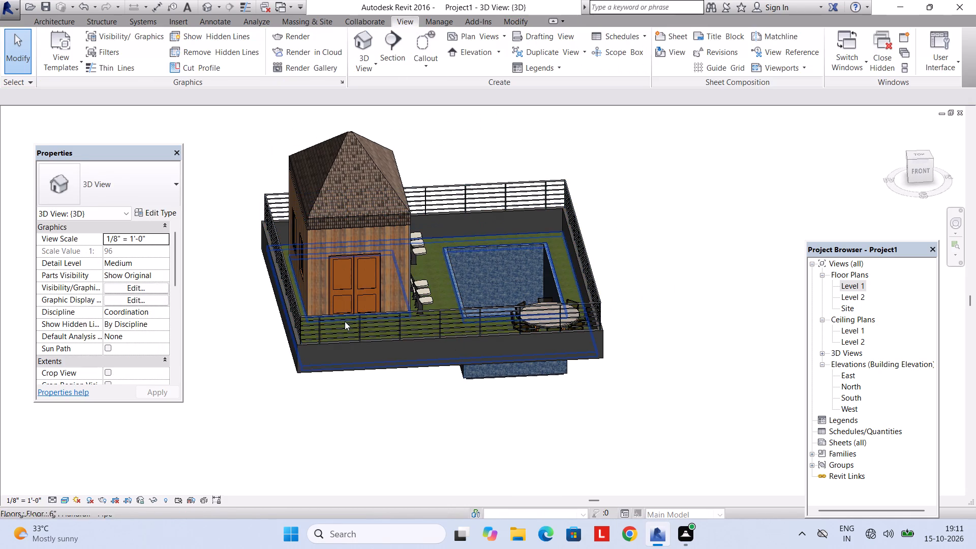
click(339, 321)
key(Escape)
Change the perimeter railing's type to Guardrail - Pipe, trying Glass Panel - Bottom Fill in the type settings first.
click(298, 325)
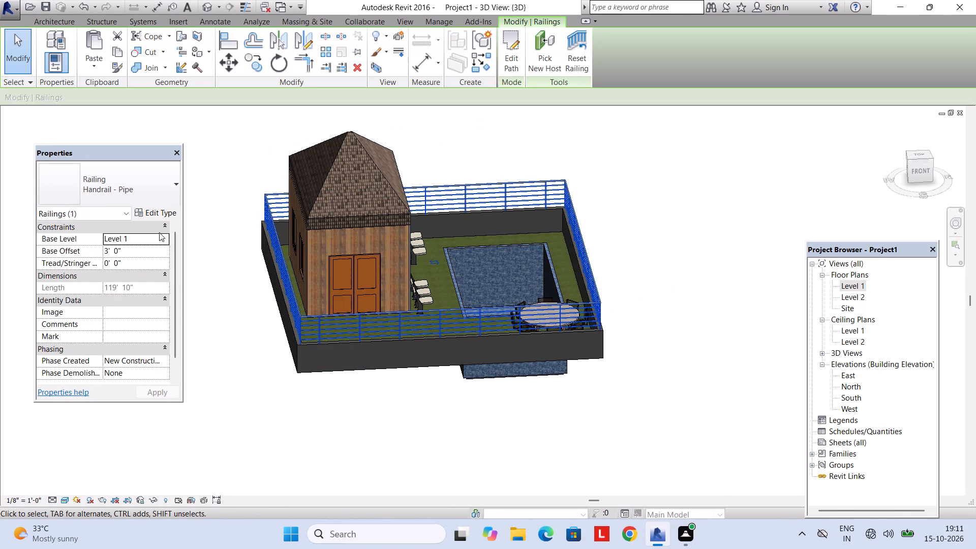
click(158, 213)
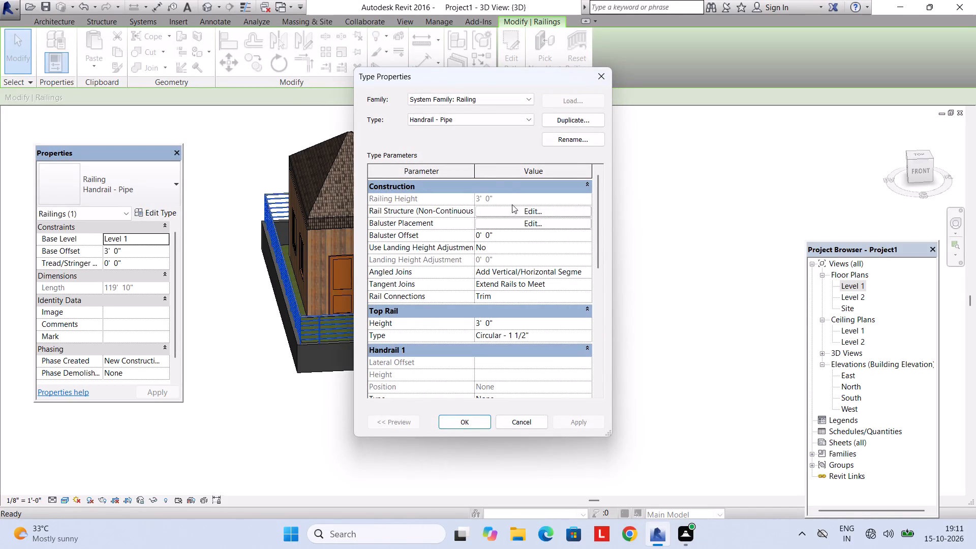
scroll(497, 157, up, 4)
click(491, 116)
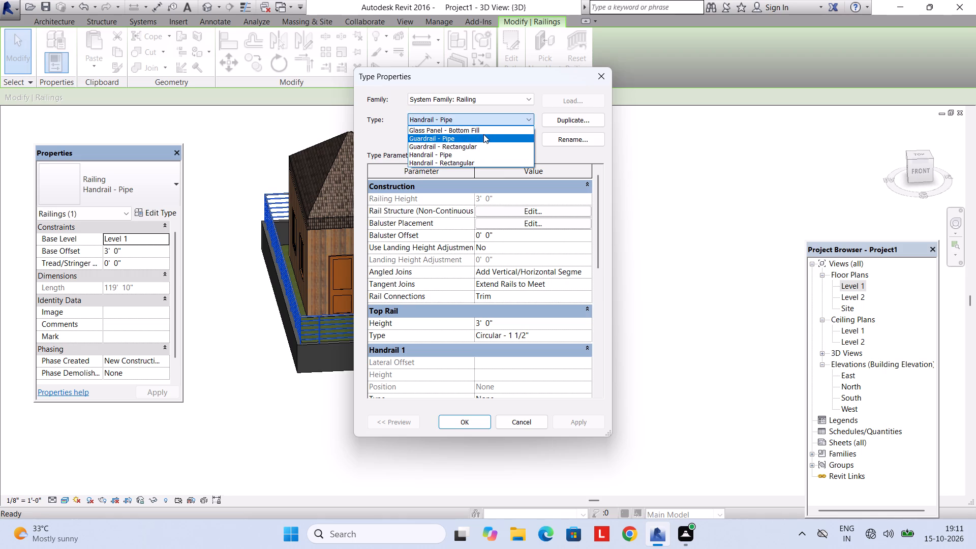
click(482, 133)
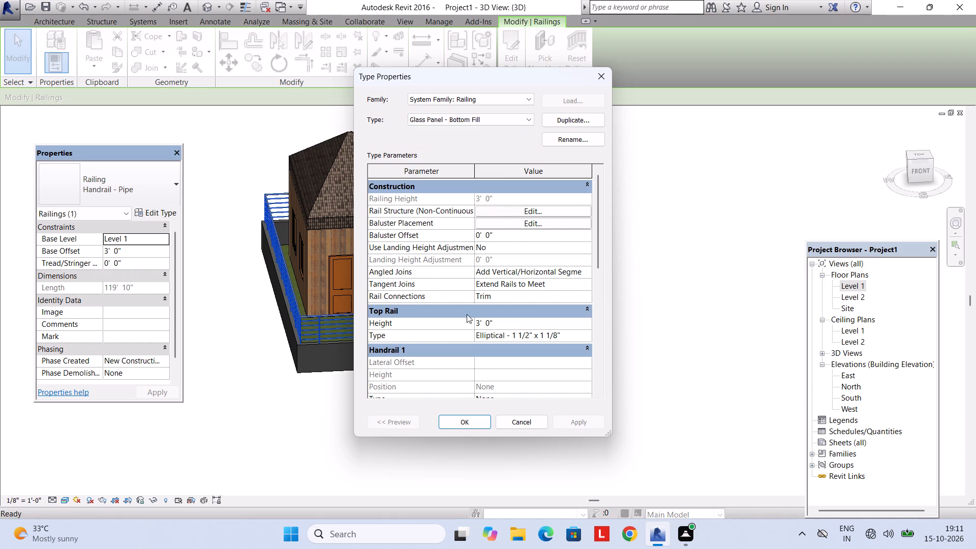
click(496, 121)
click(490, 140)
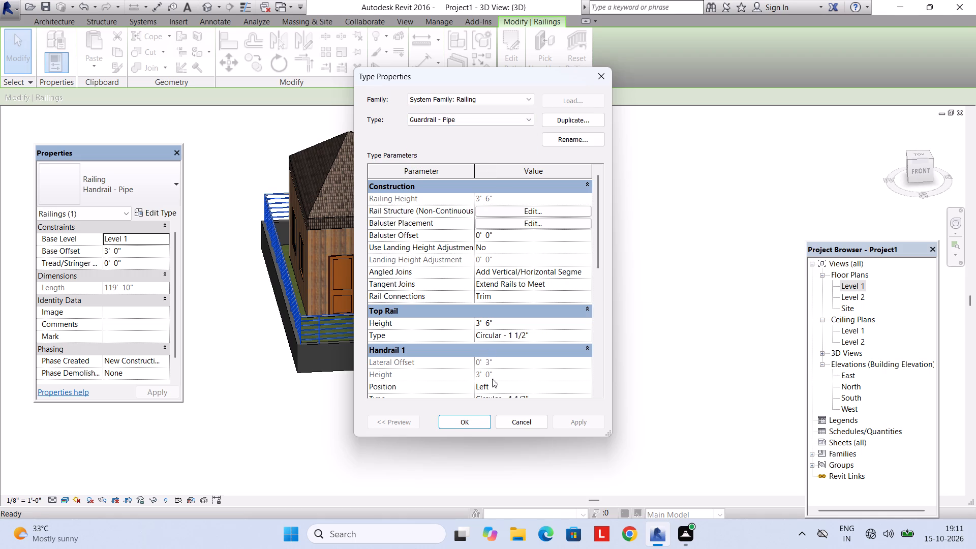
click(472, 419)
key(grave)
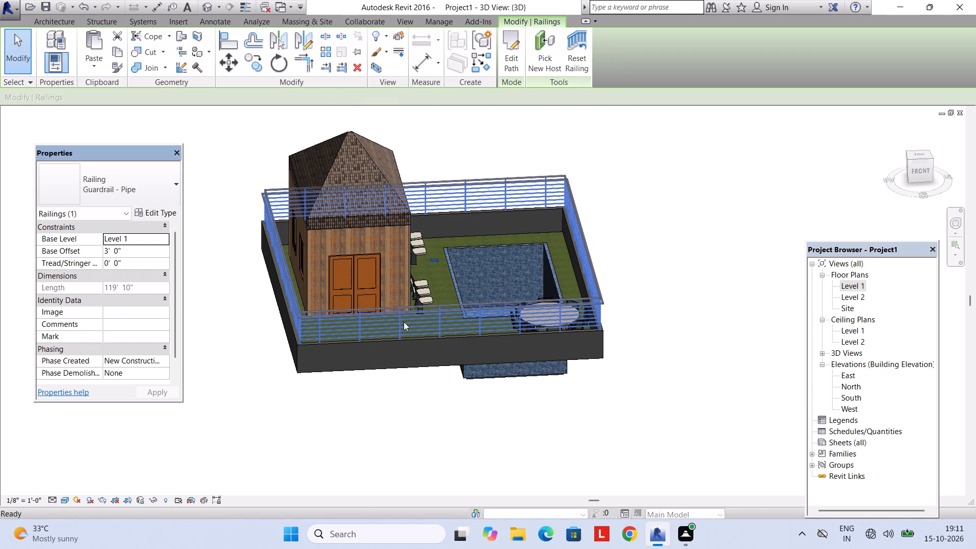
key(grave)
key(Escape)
Examine the pipe guardrail on the perimeter wall from below, the sides and the front.
scroll(400, 312, up, 2)
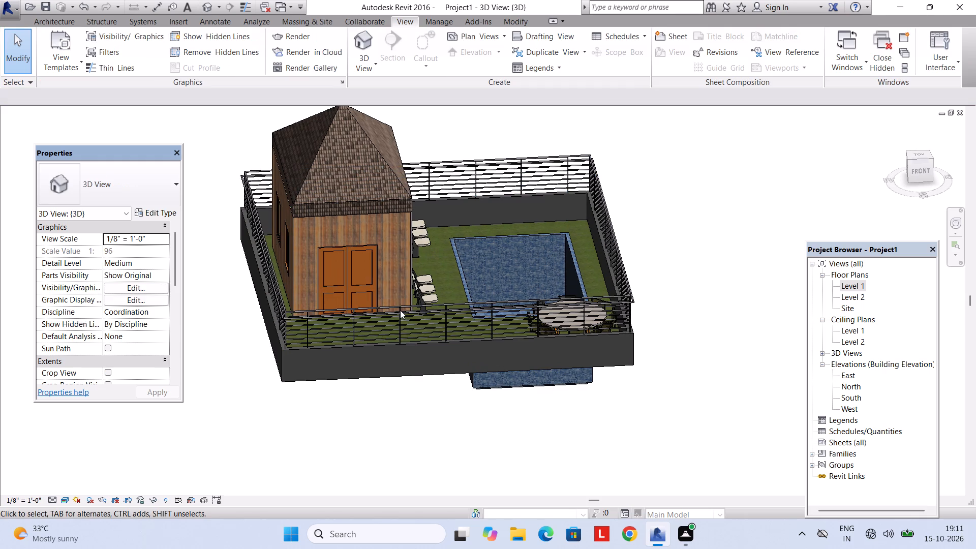
shift+middle_drag(408, 317, 335, 143)
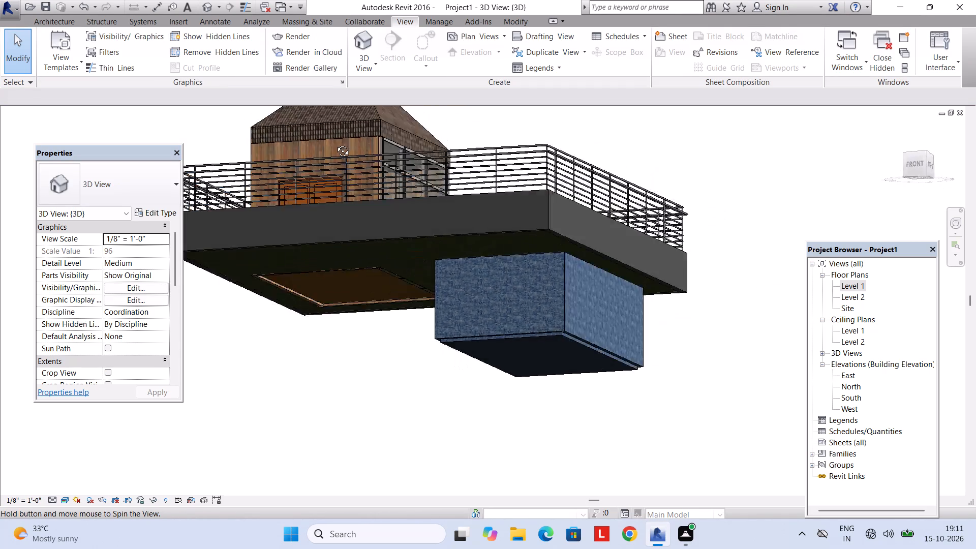
shift+middle_drag(335, 143, 627, 311)
scroll(627, 311, up, 1)
shift+middle_drag(627, 311, 326, 312)
shift+middle_drag(337, 312, 382, 348)
middle_drag(329, 334, 438, 305)
shift+middle_drag(430, 317, 480, 257)
middle_drag(478, 312, 481, 347)
middle_drag(481, 343, 443, 285)
Change the perimeter railing's type back to Handrail - Rectangular.
click(473, 222)
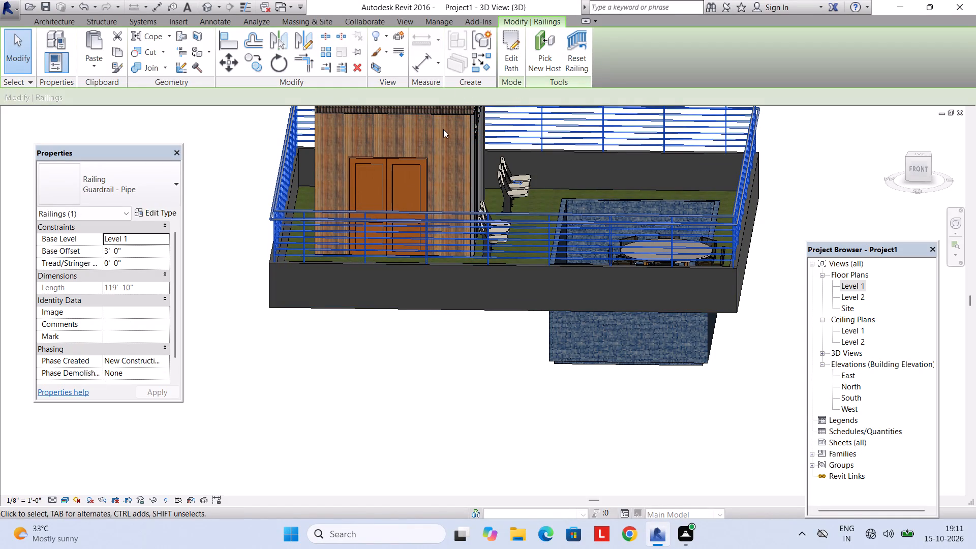
click(149, 215)
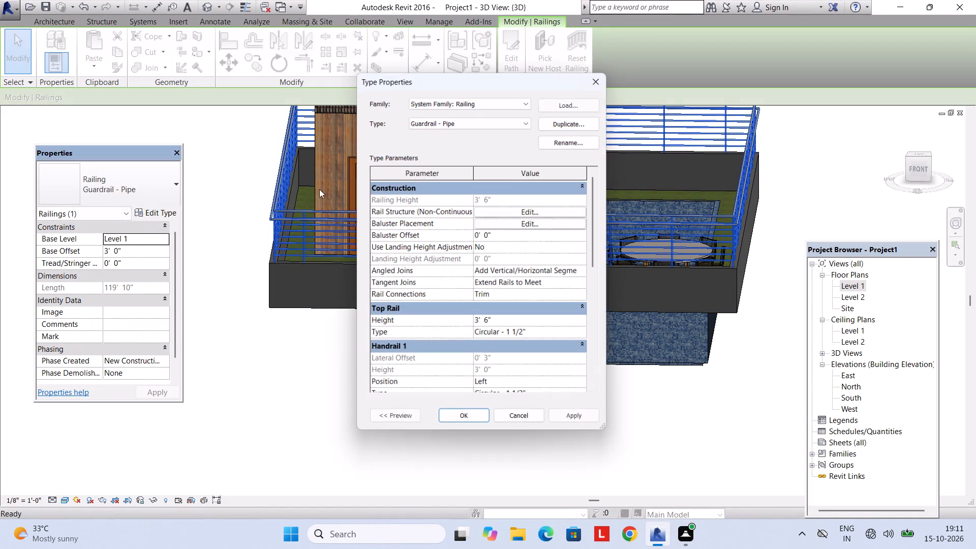
click(465, 123)
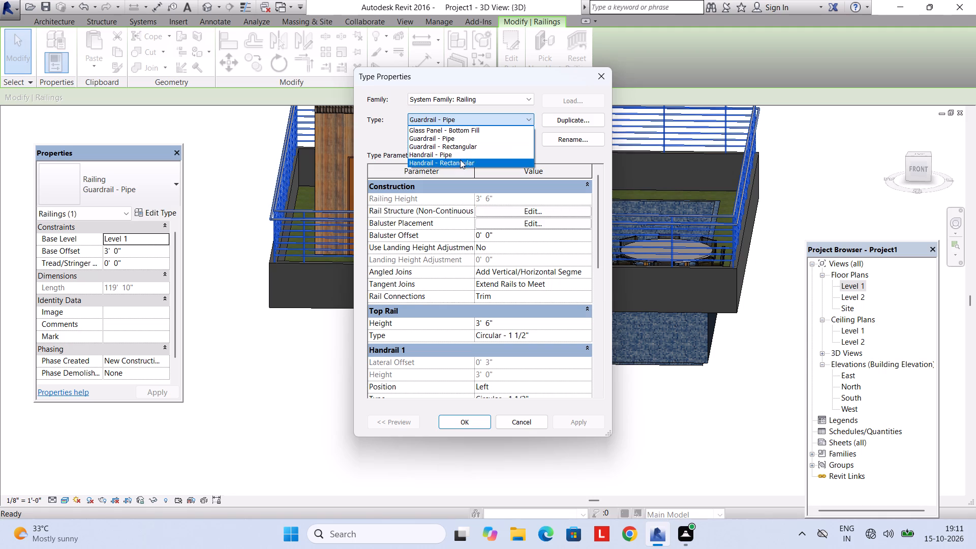
click(460, 160)
click(467, 418)
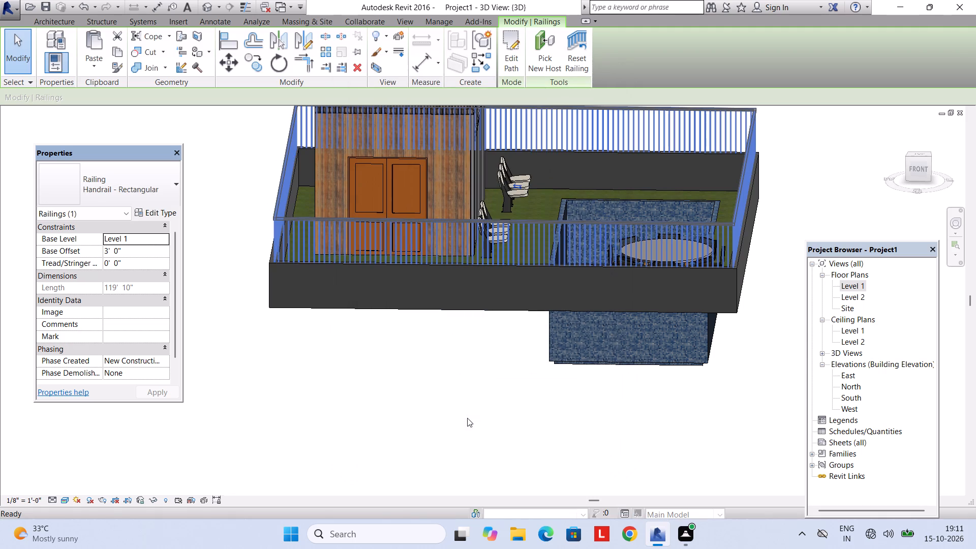
key(Escape)
scroll(482, 220, up, 2)
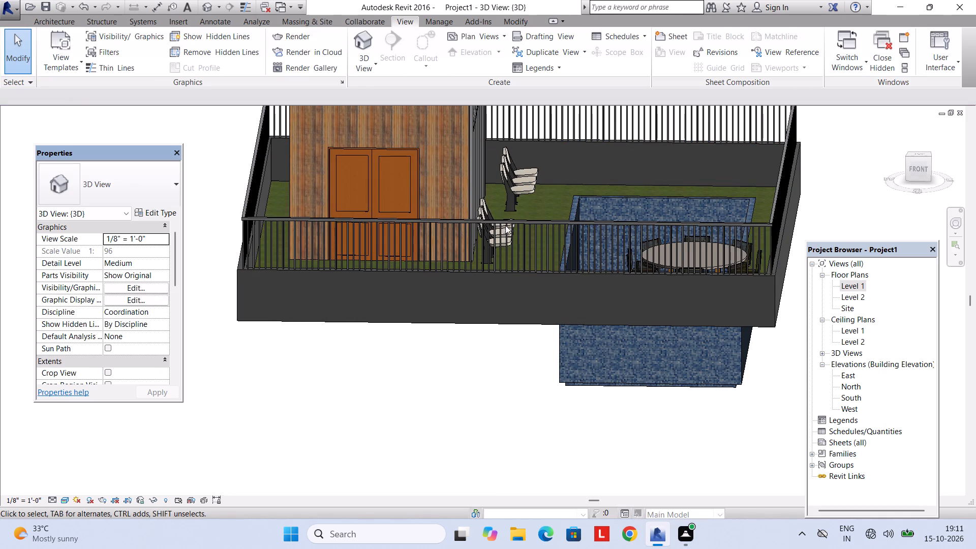
Set the top rail height of the perimeter railing's Handrail - Rectangular type to 2'.
middle_drag(511, 239, 483, 364)
shift+middle_drag(486, 363, 482, 328)
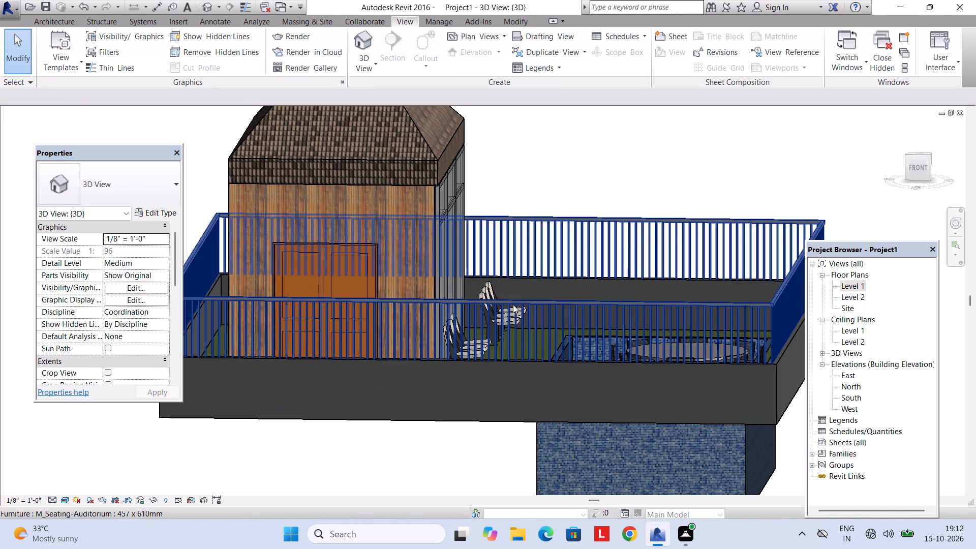
click(538, 304)
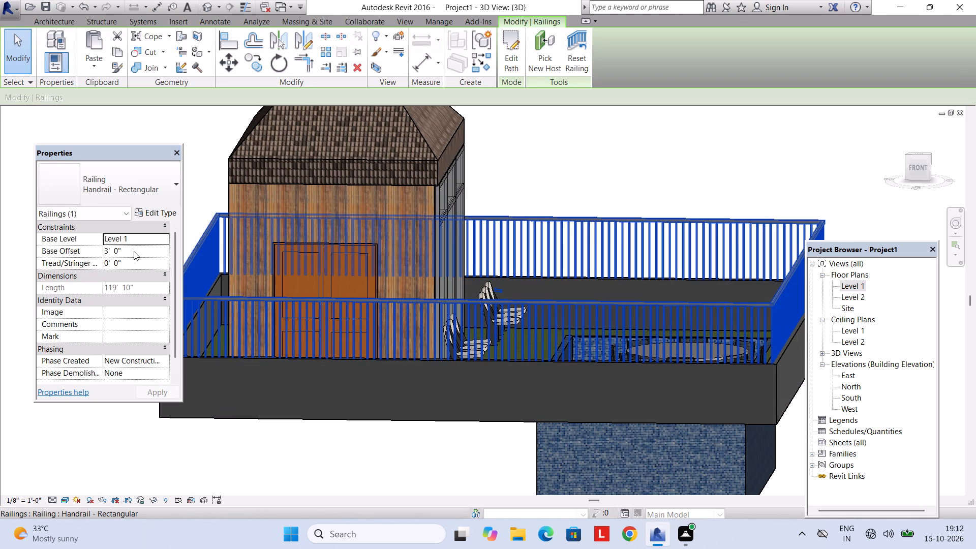
scroll(138, 304, down, 2)
scroll(138, 304, up, 2)
click(165, 210)
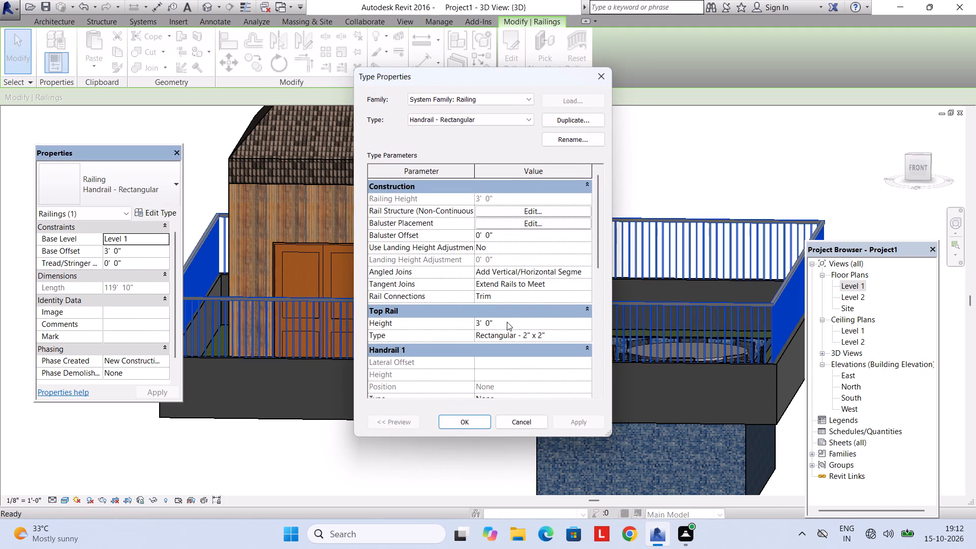
click(507, 322)
text(2')
key(Return)
key(Return)
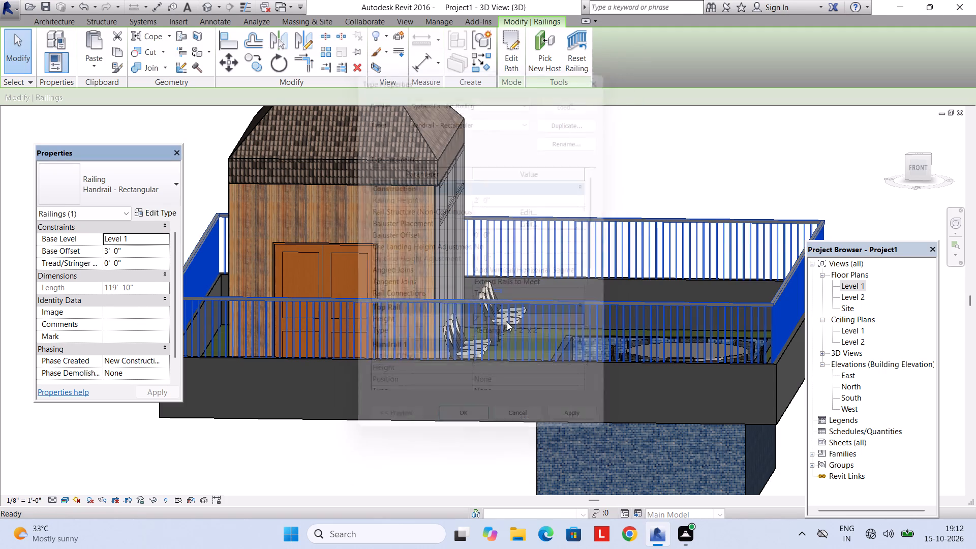
key(Escape)
key(Escape)
scroll(520, 335, down, 3)
shift+middle_drag(513, 360, 492, 435)
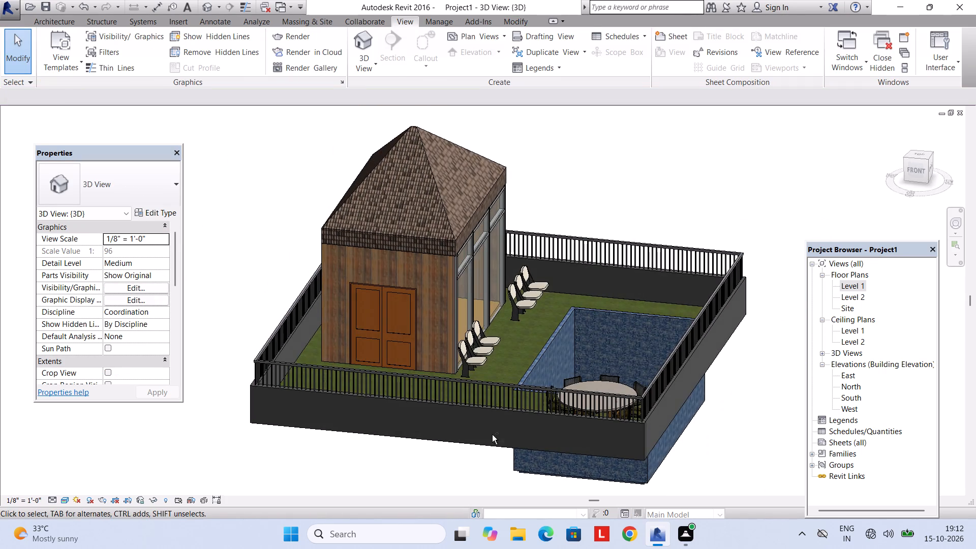
In the Level 1 floor plan, start placing a door and browse to the US Imperial Residential door families for loading.
double_click(855, 285)
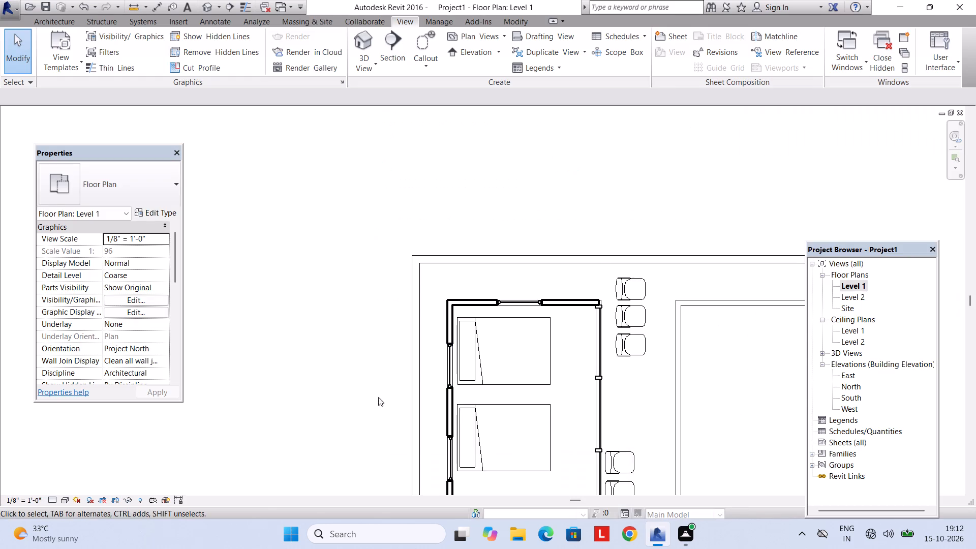
middle_drag(401, 372, 280, 219)
scroll(349, 344, down, 2)
middle_drag(362, 368, 363, 246)
middle_drag(377, 324, 385, 307)
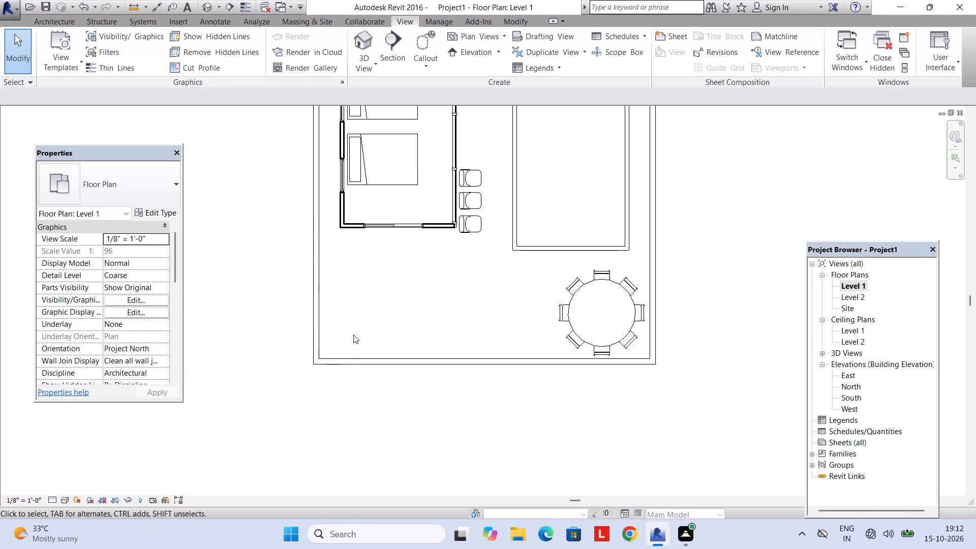
scroll(353, 334, up, 1)
click(48, 20)
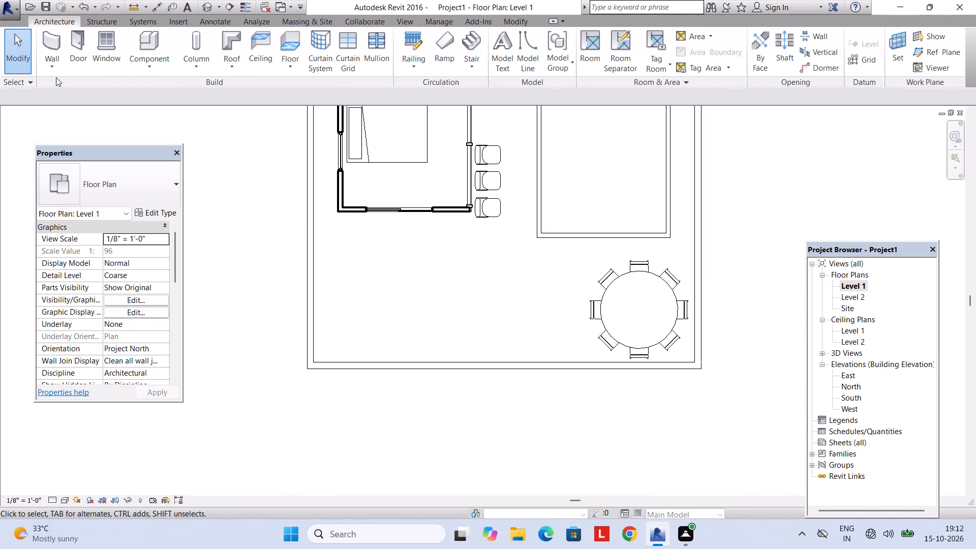
click(82, 54)
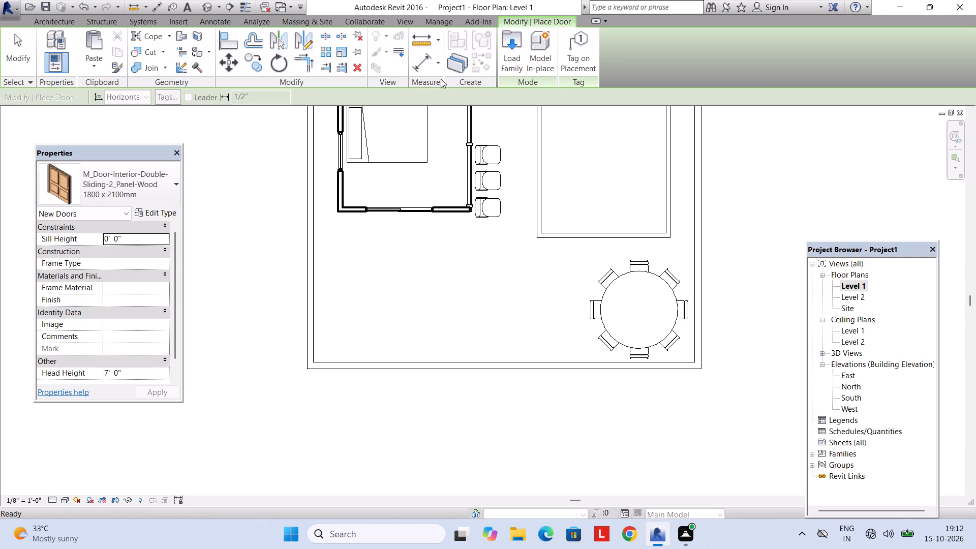
click(515, 59)
click(520, 138)
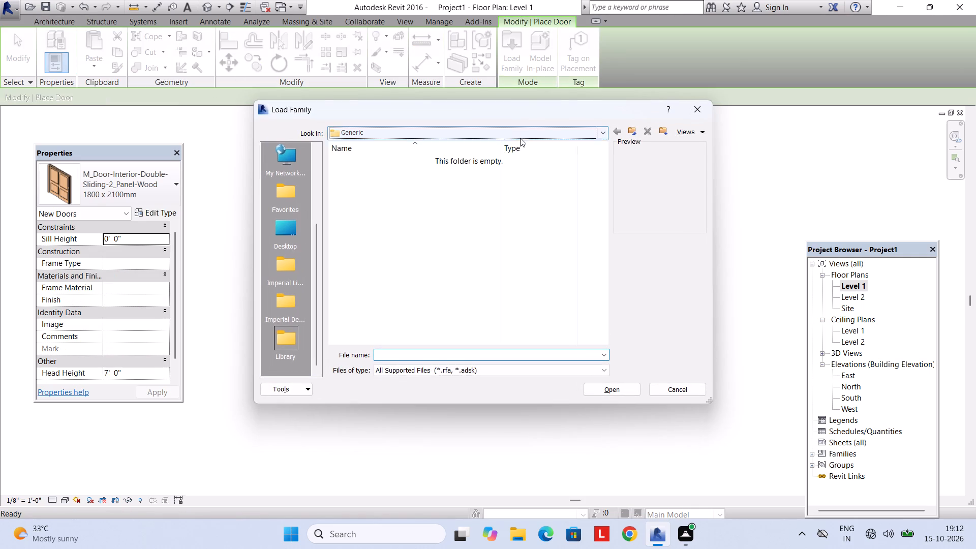
click(435, 209)
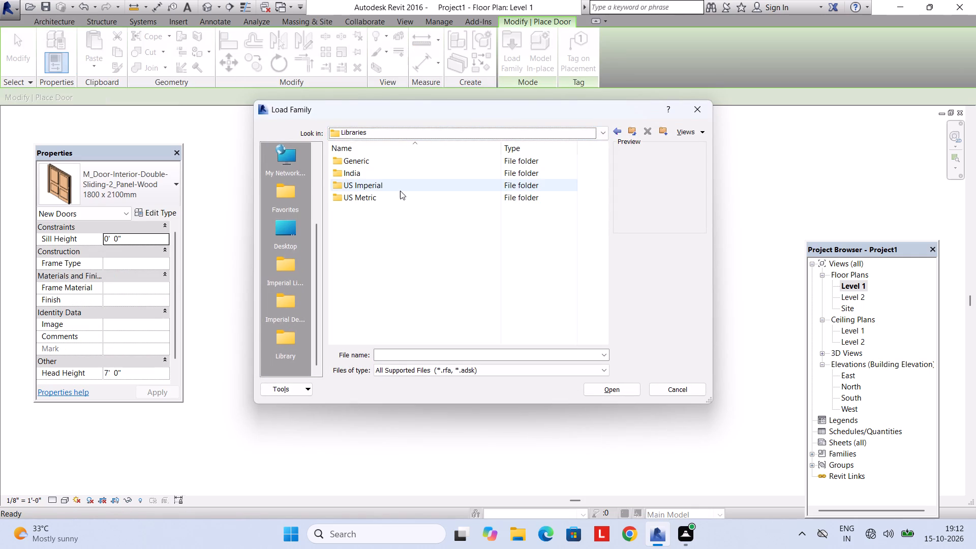
double_click(400, 189)
scroll(435, 212, down, 3)
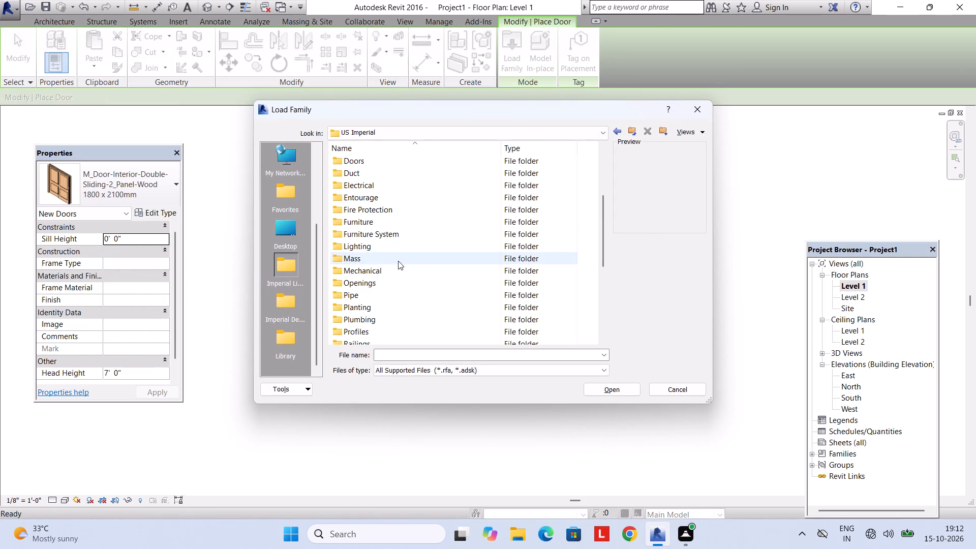
scroll(402, 266, down, 2)
scroll(392, 249, up, 2)
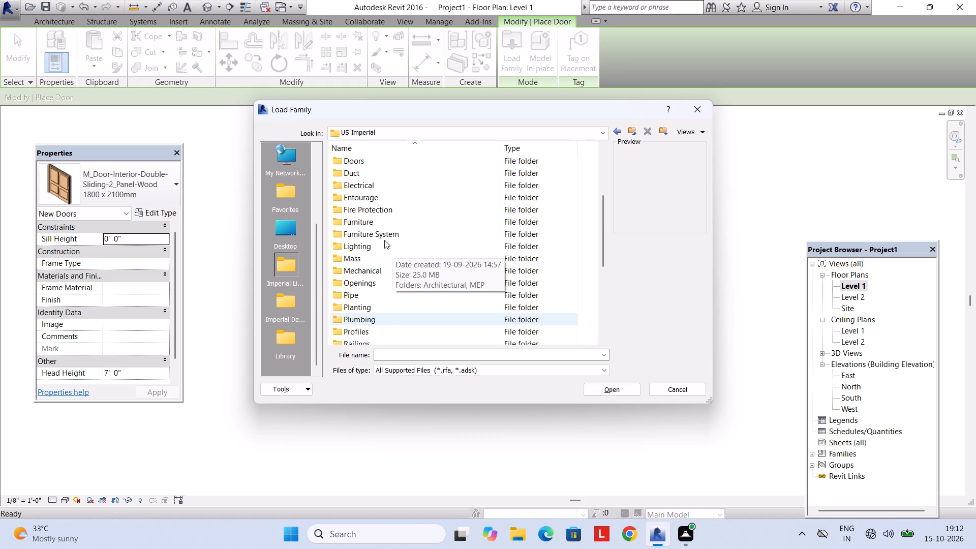
double_click(388, 159)
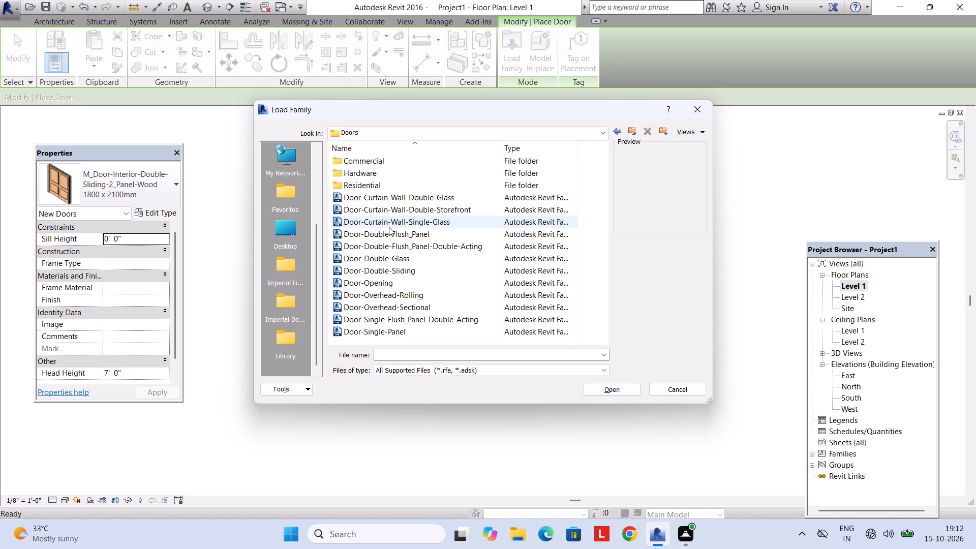
double_click(388, 185)
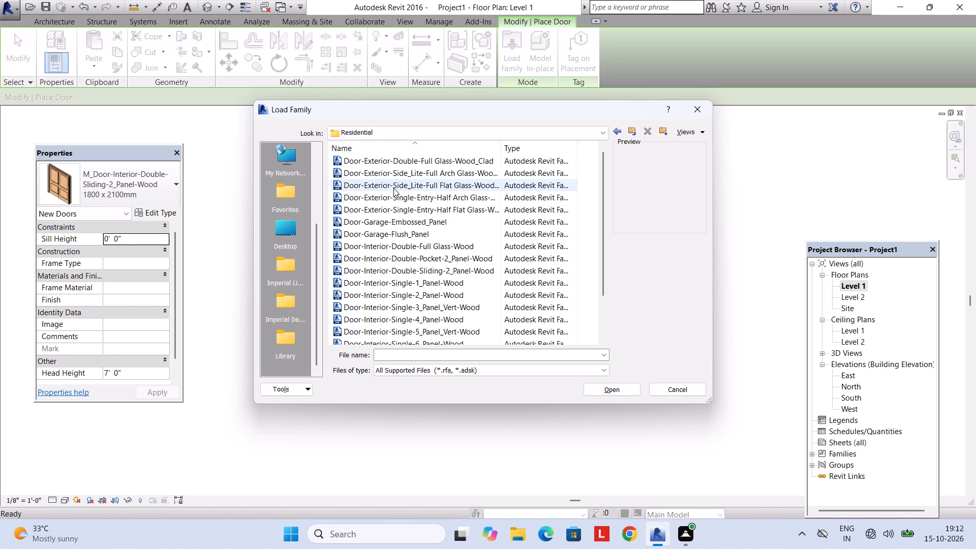
Compare the residential door family previews and load Door-Garage-Embossed_Panel.
click(395, 175)
click(397, 163)
click(396, 191)
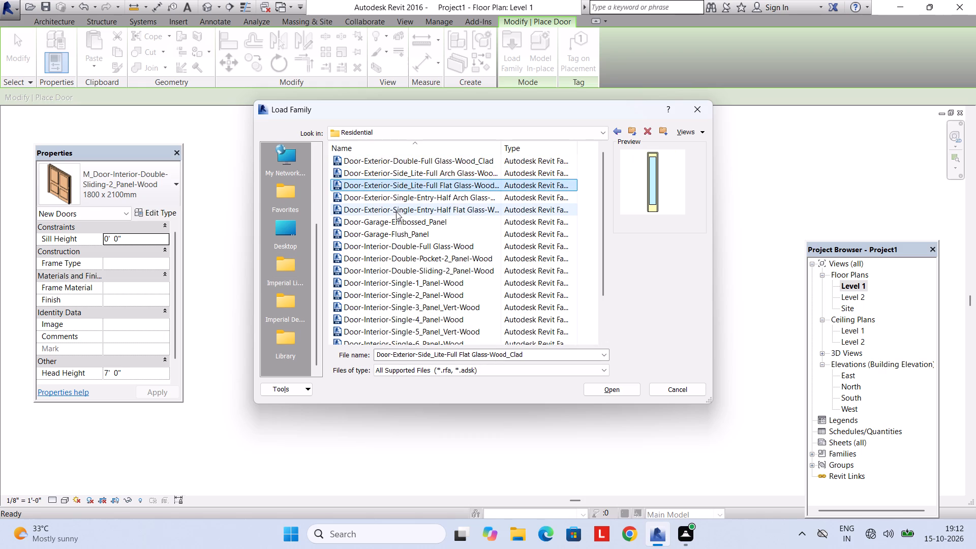
click(396, 211)
click(394, 234)
click(393, 245)
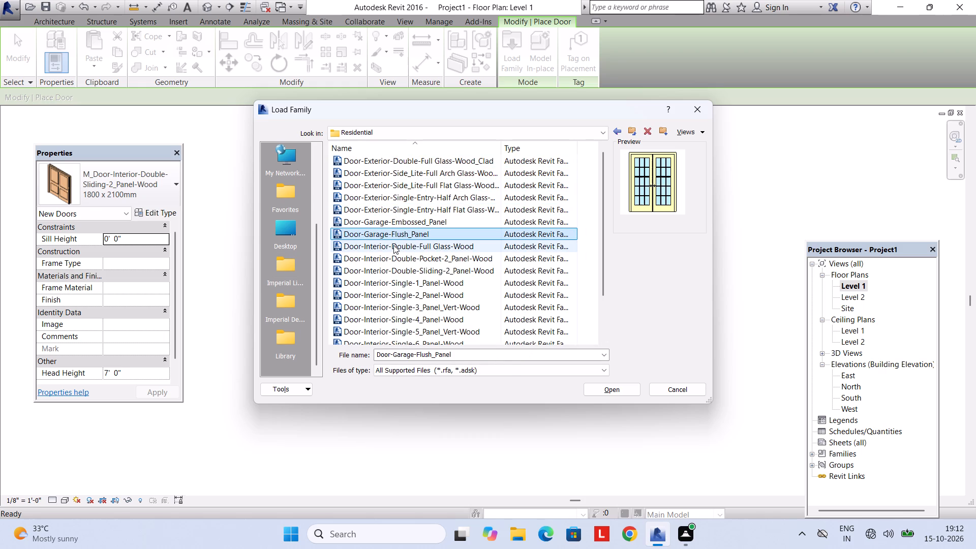
click(393, 252)
scroll(394, 261, down, 3)
click(403, 227)
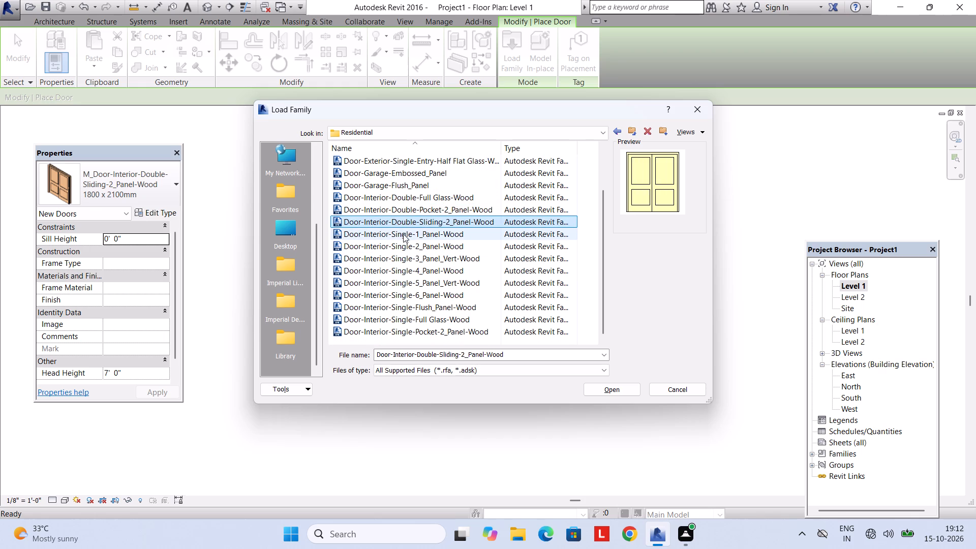
click(403, 234)
scroll(404, 265, down, 2)
click(406, 271)
click(406, 294)
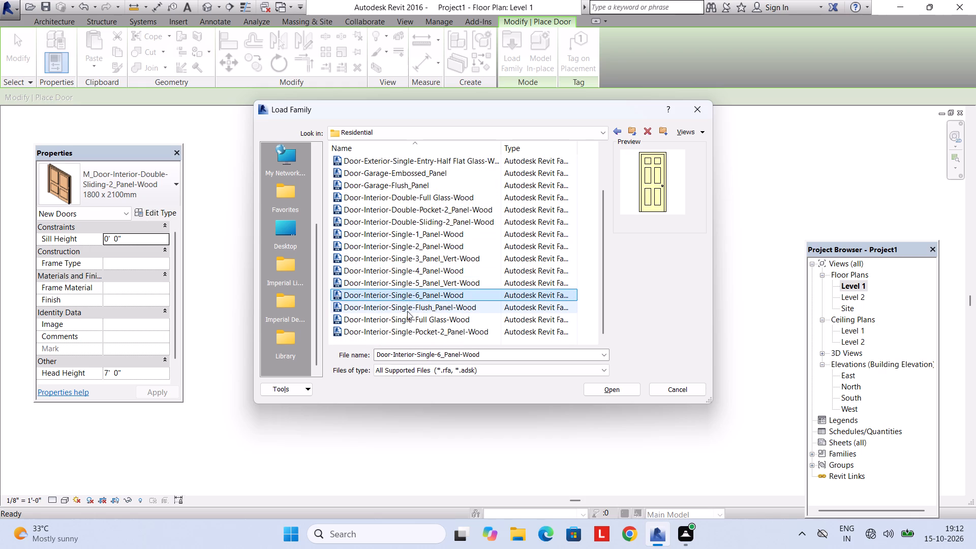
click(407, 313)
click(409, 333)
click(408, 308)
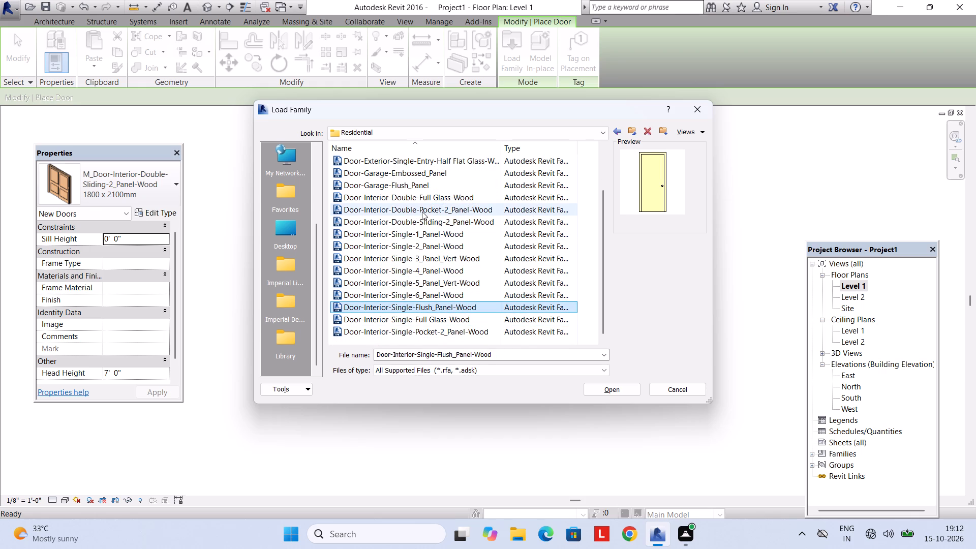
scroll(422, 211, up, 2)
click(428, 160)
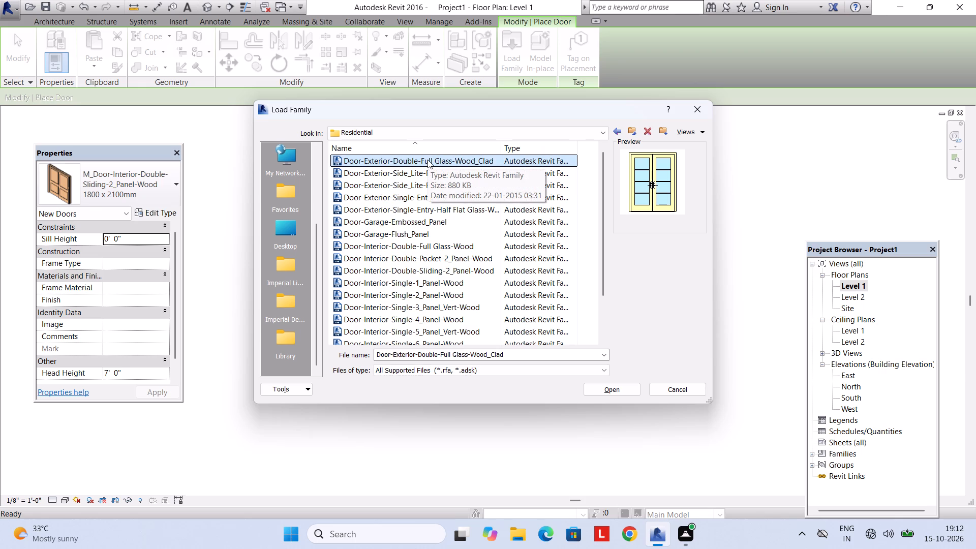
click(388, 232)
click(396, 216)
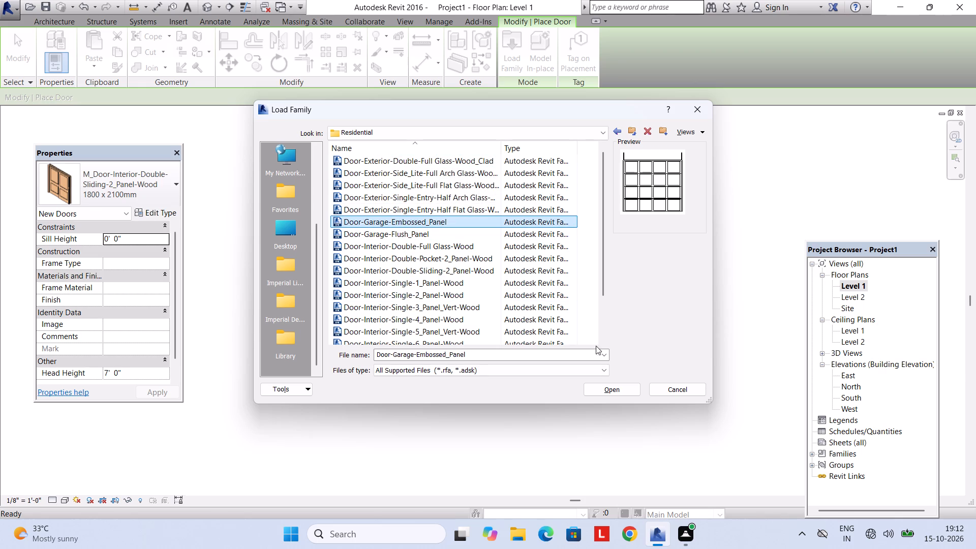
click(635, 388)
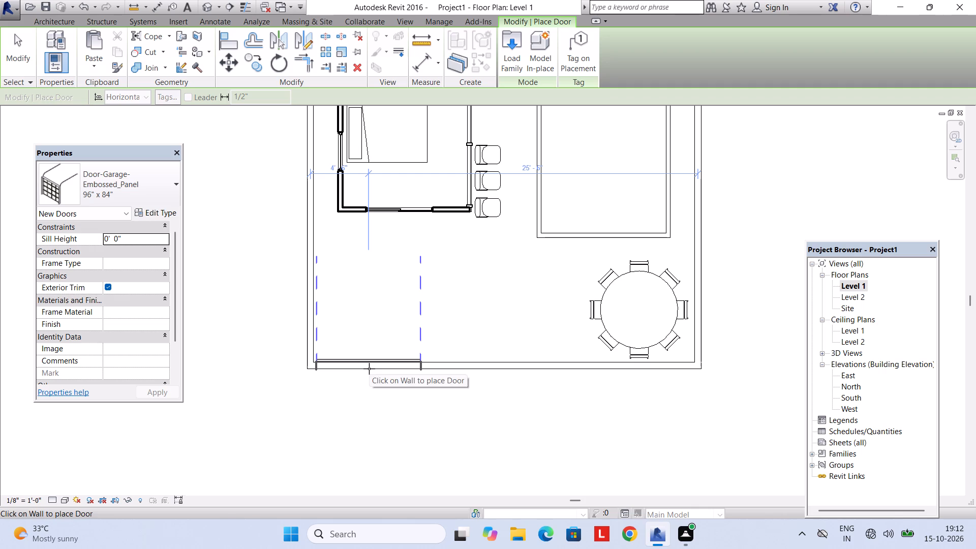
Place the 96" x 84" embossed-panel garage door in the front perimeter wall near the house-side corner and view it in 3D.
click(369, 369)
key(Escape)
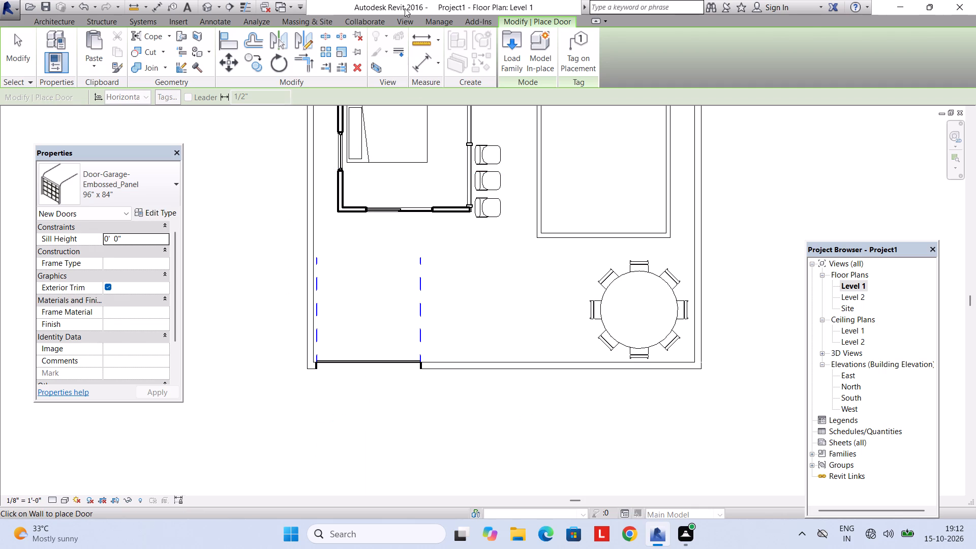
key(Escape)
click(401, 16)
click(369, 38)
scroll(458, 277, down, 1)
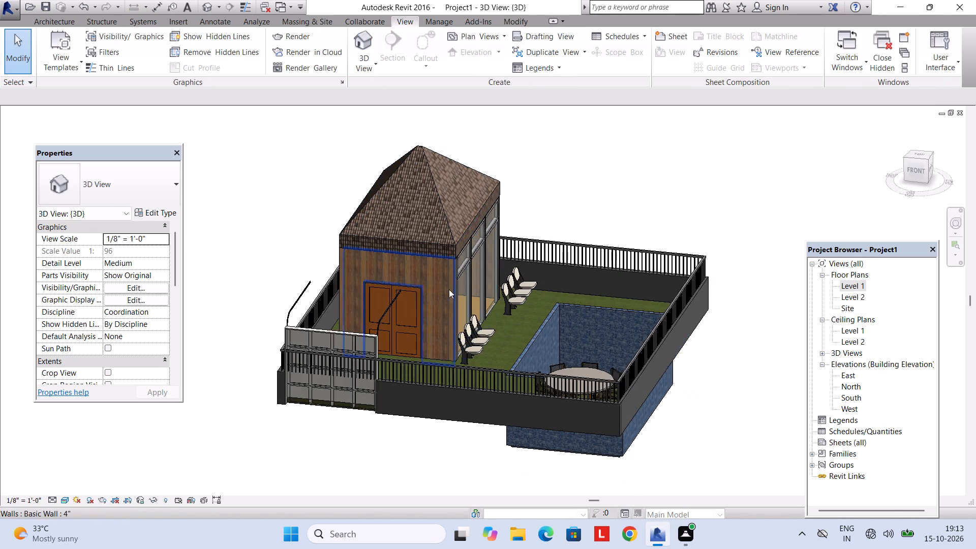
middle_drag(449, 289, 480, 270)
scroll(456, 346, up, 3)
middle_drag(455, 337, 455, 320)
Edit the perimeter railing's path in the Level 1 plan and delete its front segment.
click(453, 354)
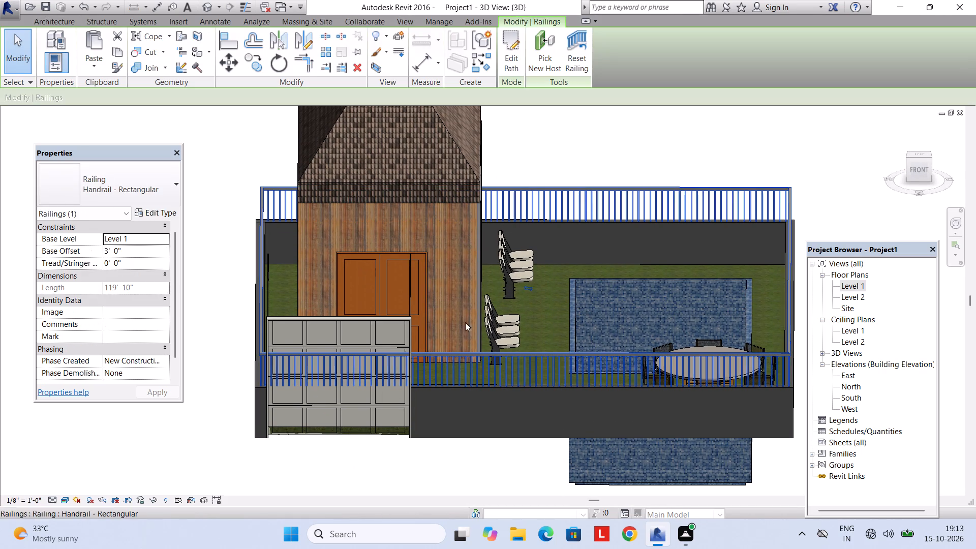
click(507, 57)
double_click(851, 285)
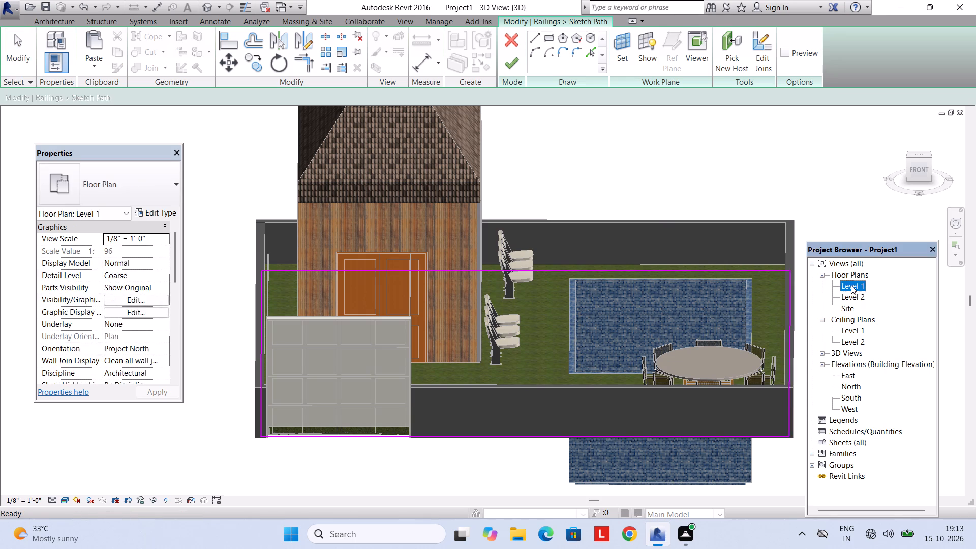
scroll(533, 332, down, 1)
scroll(490, 381, up, 2)
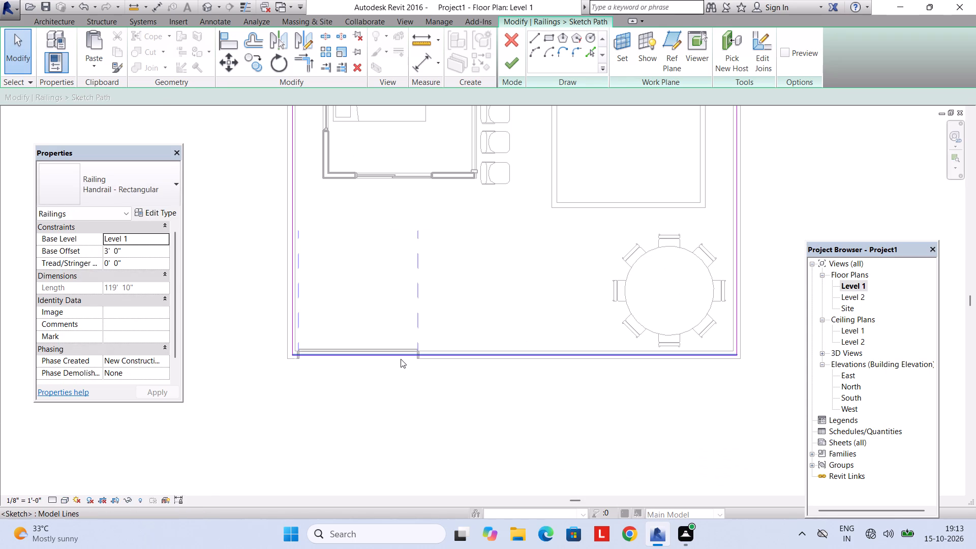
click(401, 359)
key(Delete)
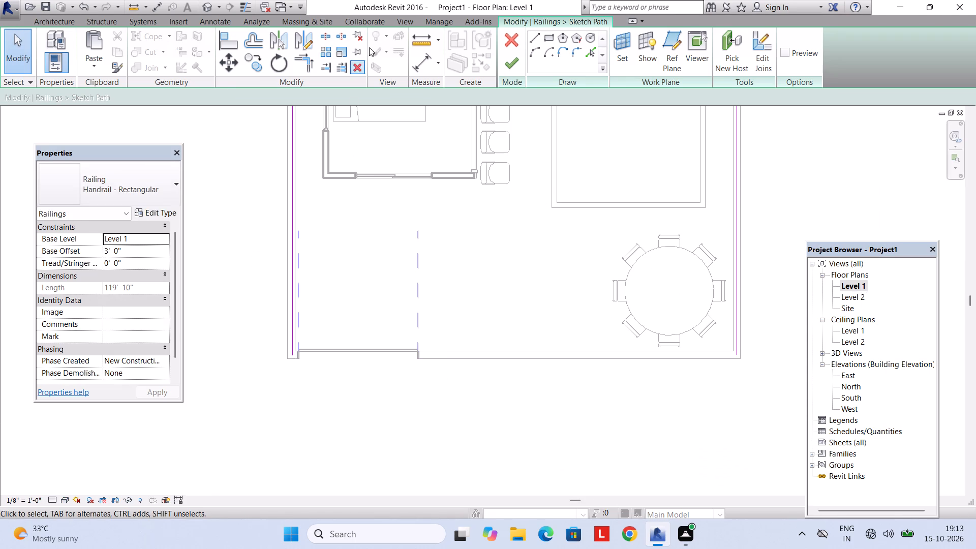
Draw a straight front railing segment from the dining-table corner to just beside the garage door, finish the path and view it in 3D.
click(536, 40)
scroll(746, 384, up, 1)
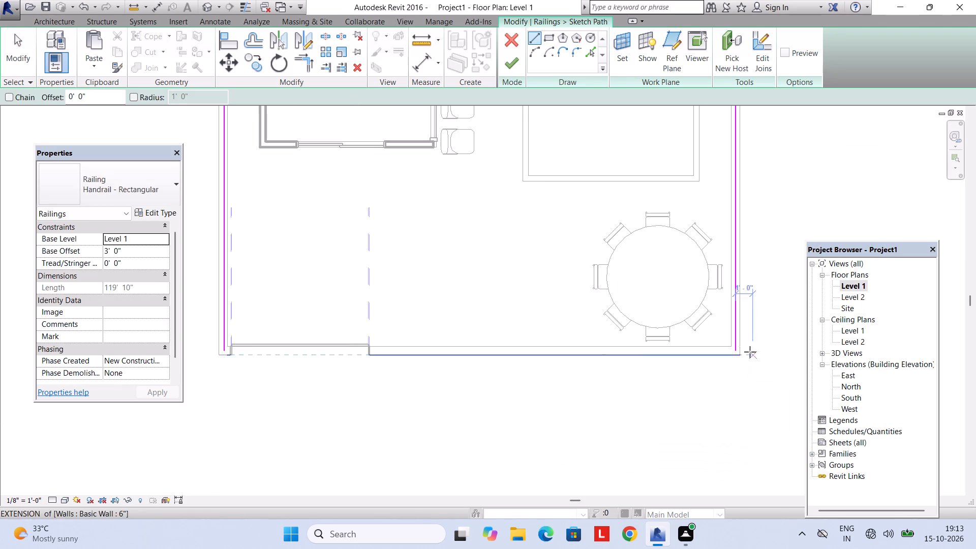
click(738, 352)
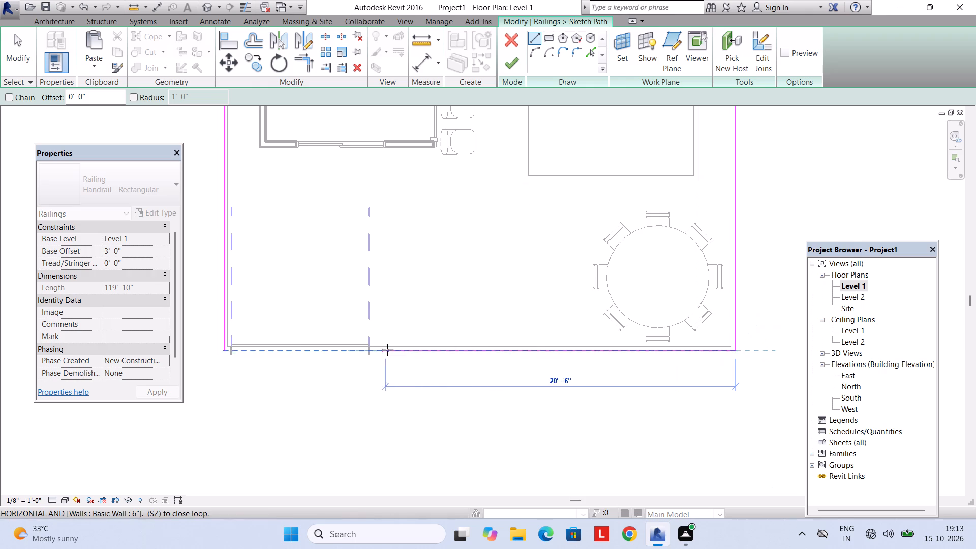
scroll(387, 350, up, 2)
click(376, 350)
key(Escape)
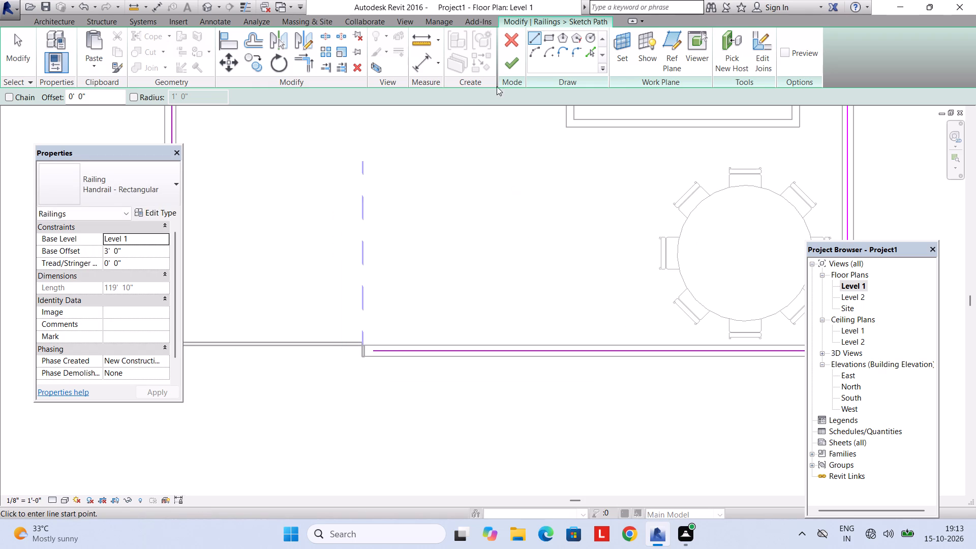
click(523, 62)
key(Escape)
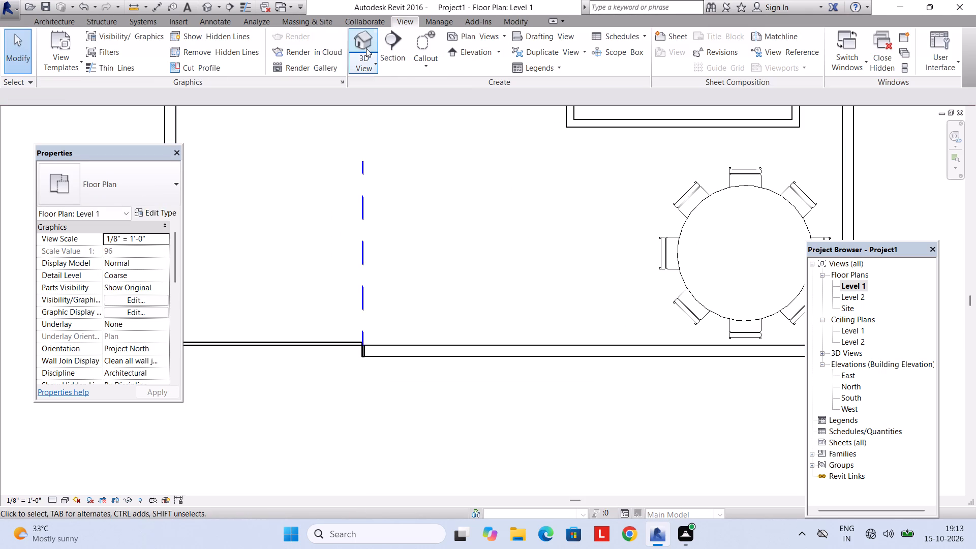
click(368, 44)
scroll(436, 254, down, 1)
middle_drag(442, 270, 455, 272)
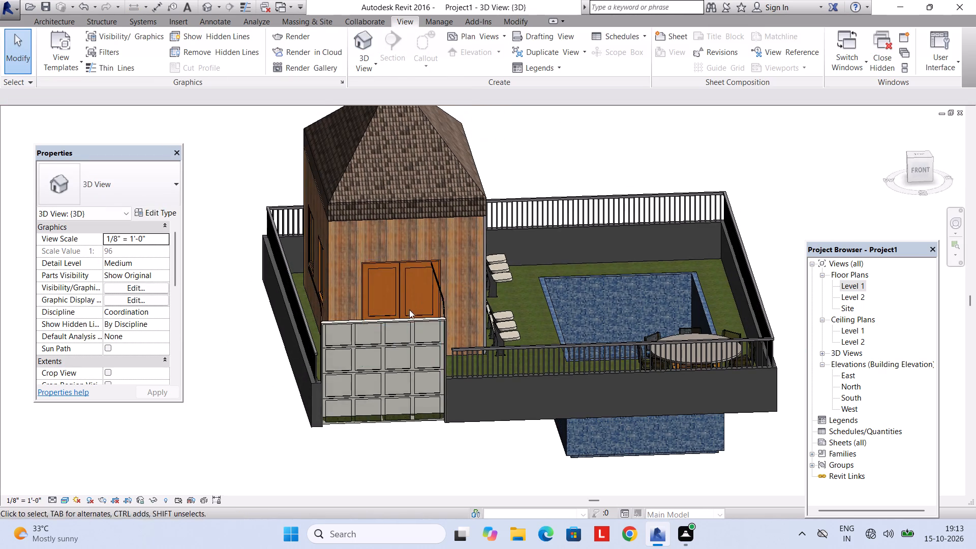
Set the height of the embossed-panel garage door type in the front perimeter wall to 5'.
click(388, 318)
click(164, 205)
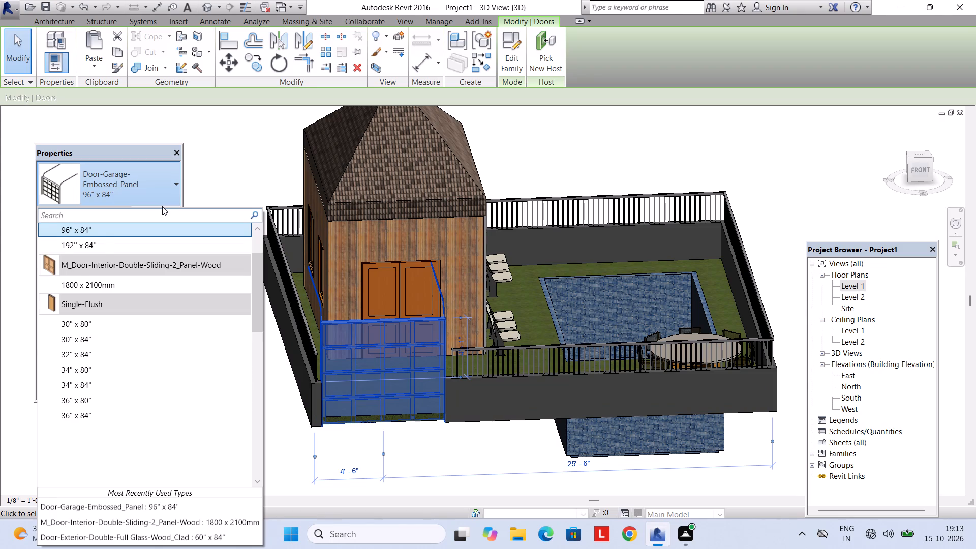
click(162, 206)
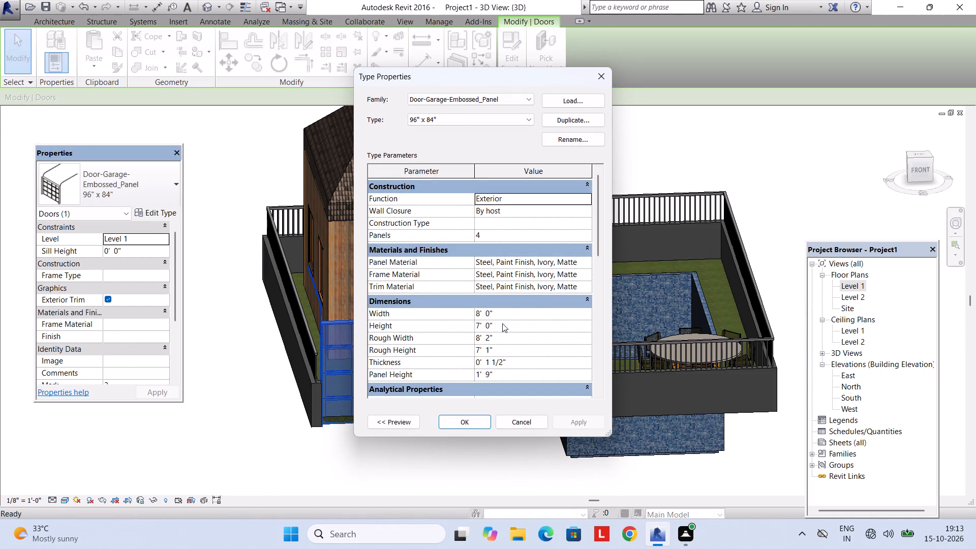
key(Escape)
click(162, 212)
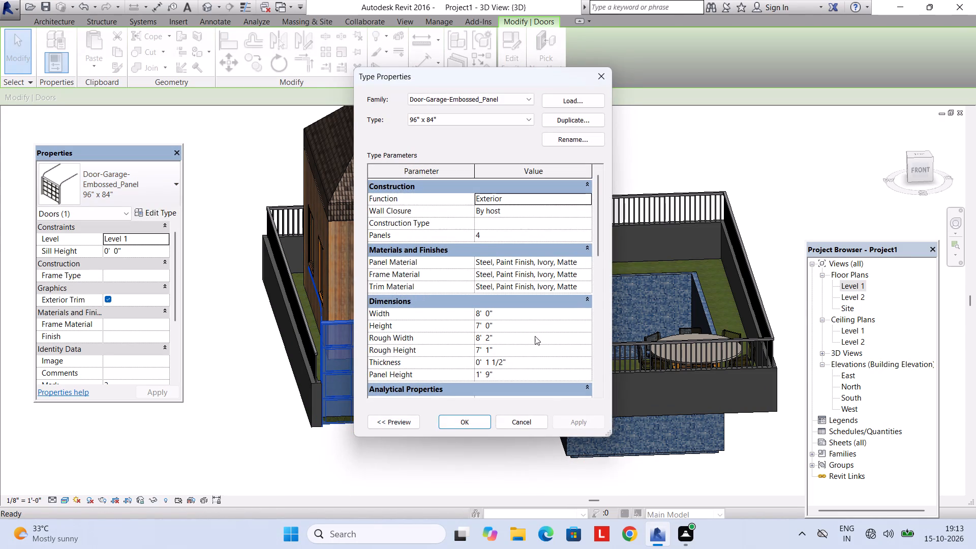
click(510, 327)
text(5')
key(Return)
key(Return)
key(Escape)
key(Escape)
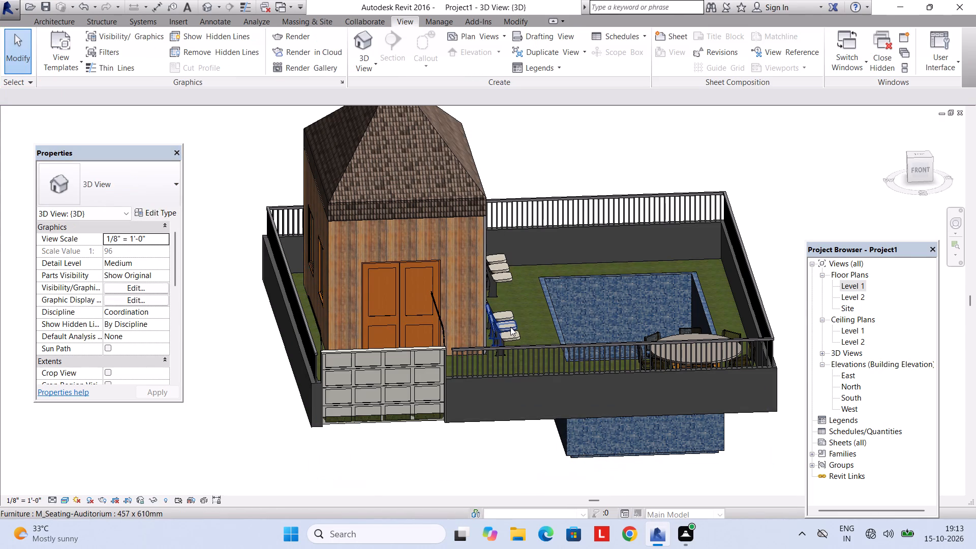
Edit the garage door family, delete its curved overhead track rails, and reload it into the project, overwriting the existing version.
scroll(526, 392, up, 2)
shift+middle_drag(501, 356, 381, 381)
scroll(349, 317, down, 3)
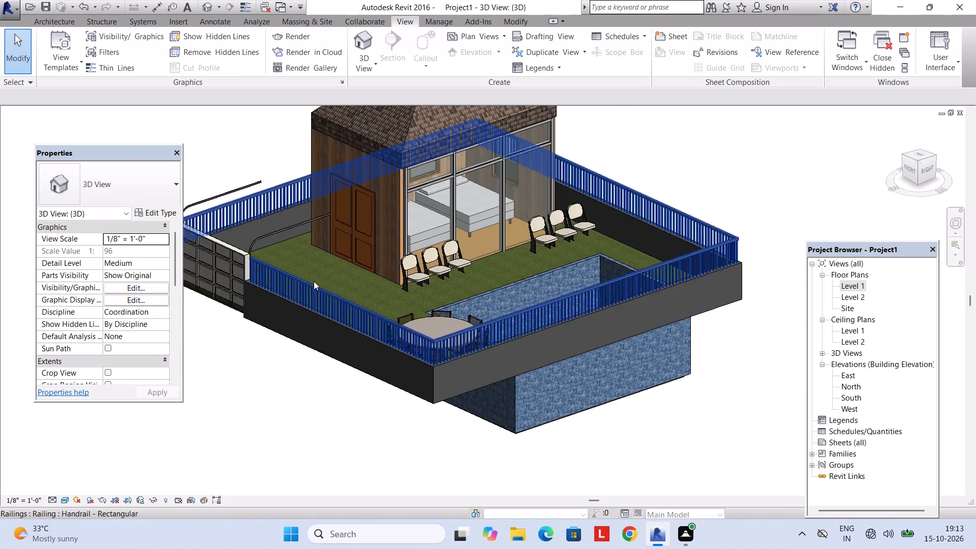
middle_drag(312, 278, 379, 346)
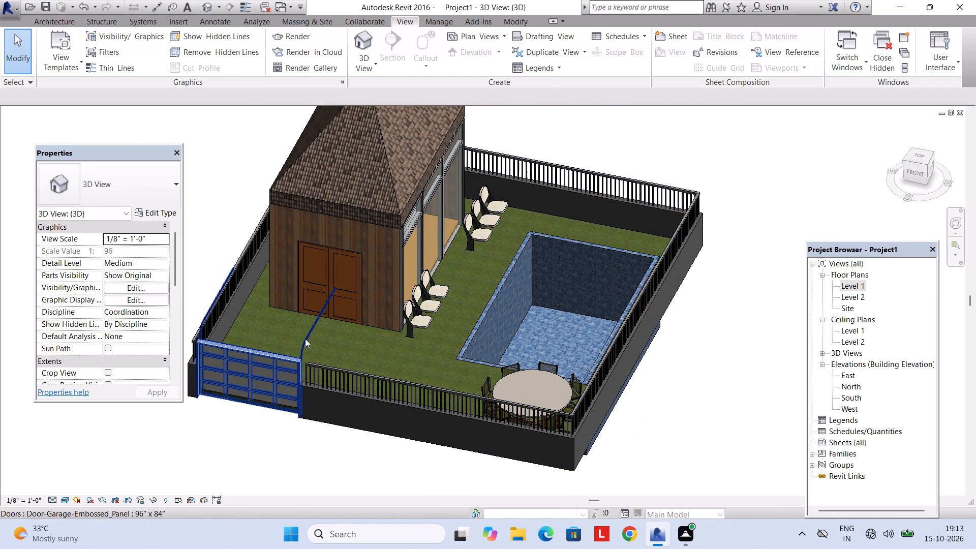
click(305, 339)
click(521, 66)
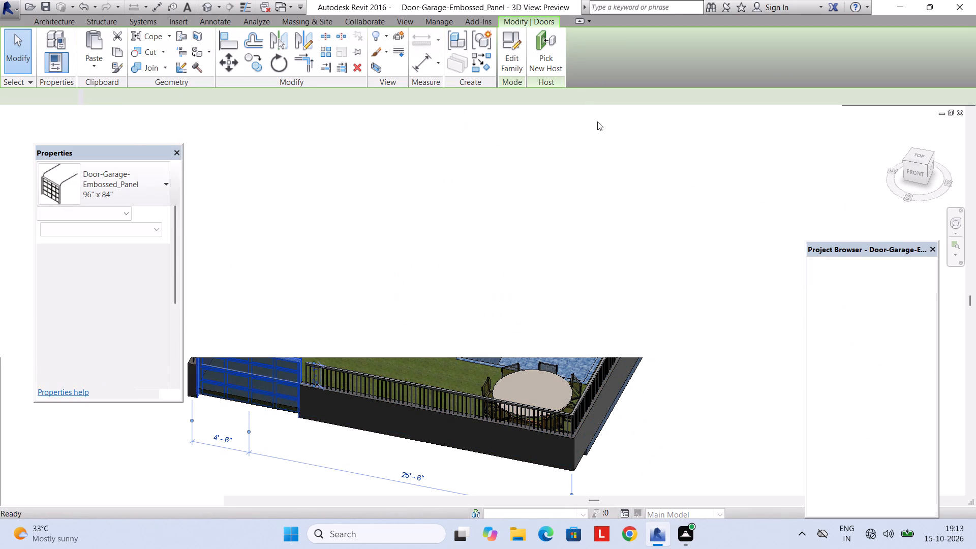
shift+middle_drag(383, 220, 452, 221)
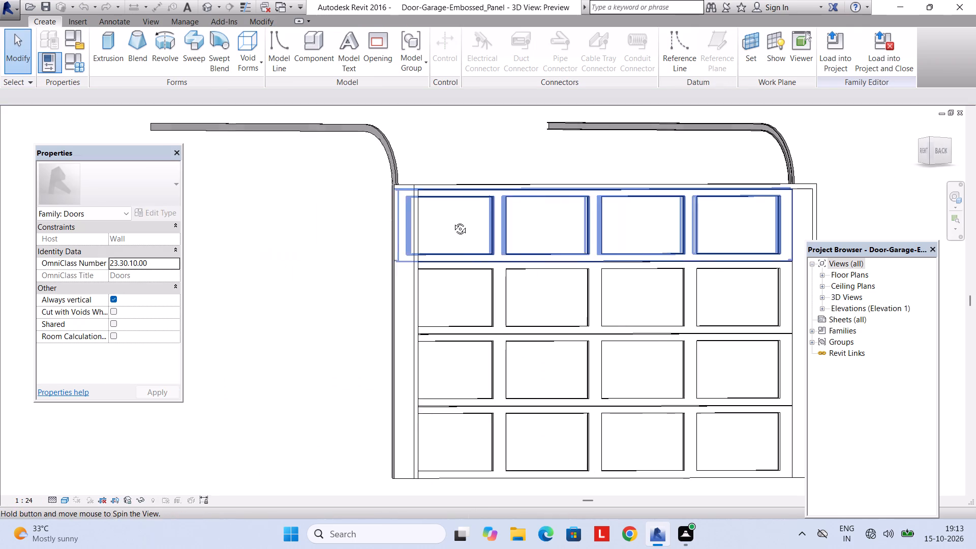
shift+middle_drag(452, 221, 454, 221)
click(395, 149)
key(Delete)
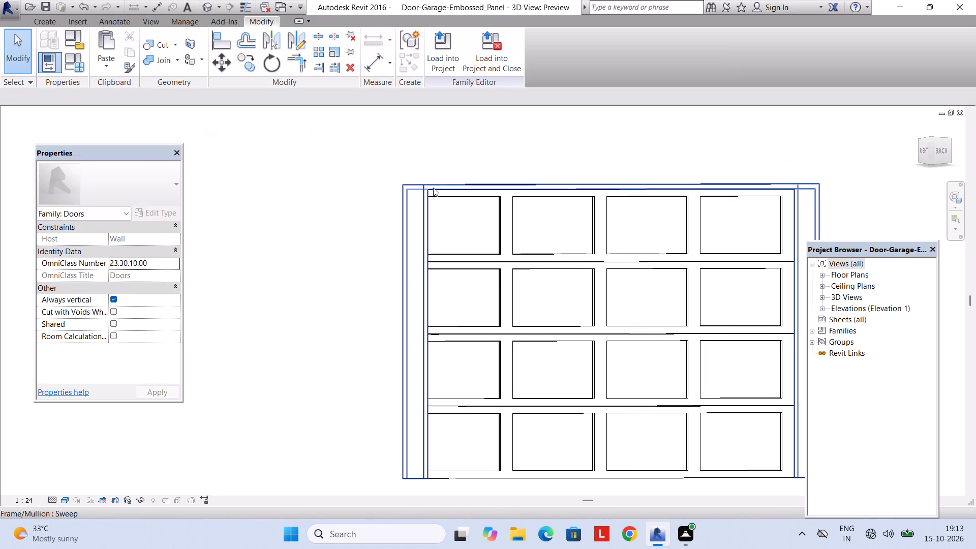
shift+middle_drag(509, 203, 462, 218)
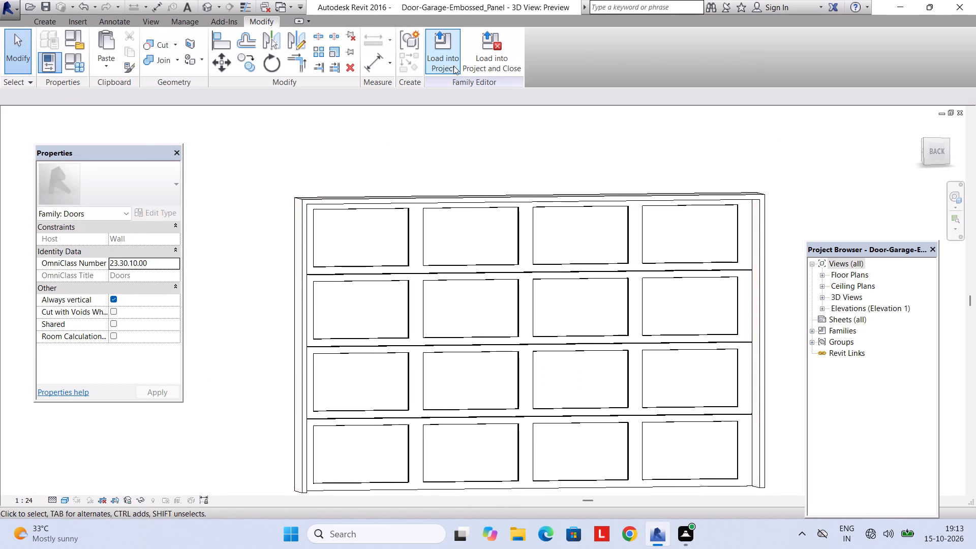
click(452, 63)
click(467, 263)
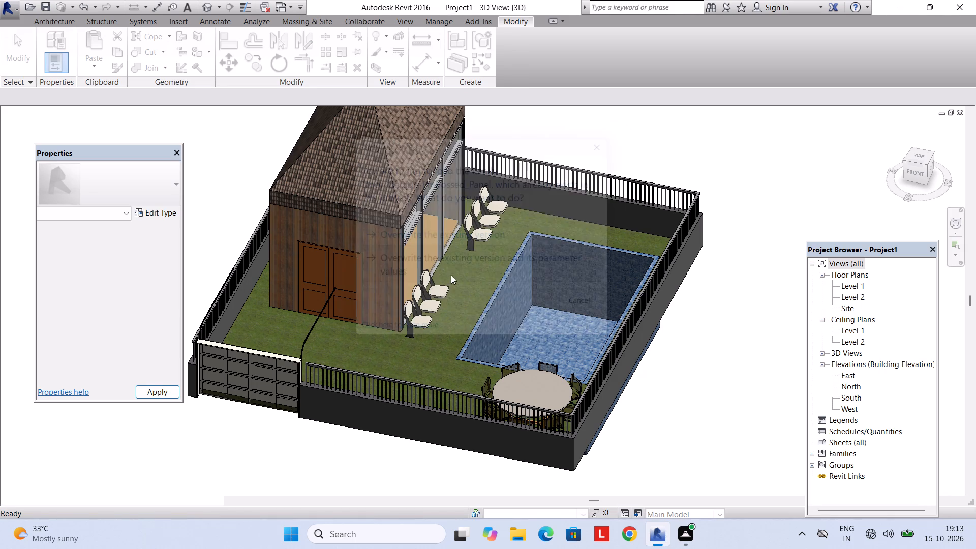
key(Escape)
Examine the front gate, railing, house and pool area from several angles in 3D and in the Level 1 plan.
middle_drag(339, 346, 398, 286)
scroll(387, 332, up, 2)
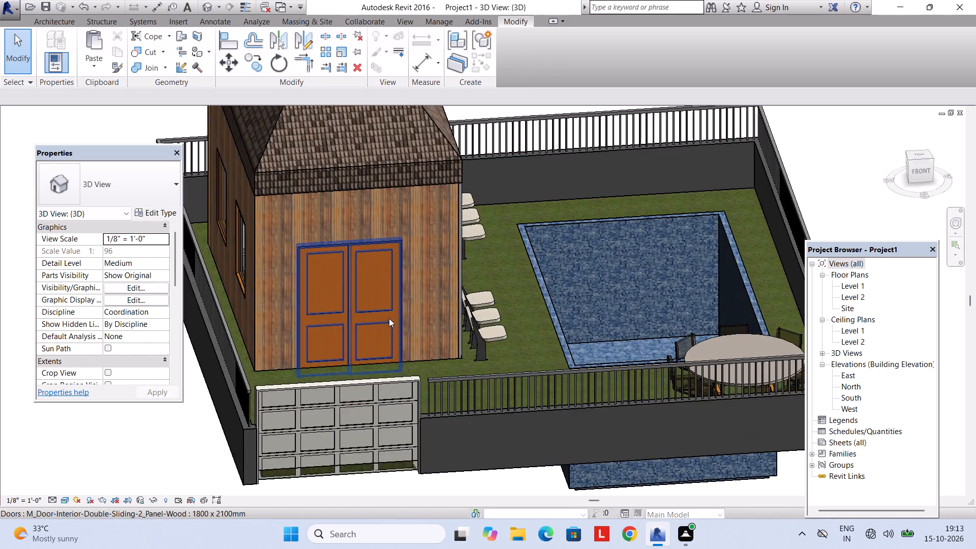
scroll(389, 318, up, 2)
shift+middle_drag(390, 335, 376, 266)
scroll(375, 276, down, 2)
shift+middle_drag(388, 298, 367, 336)
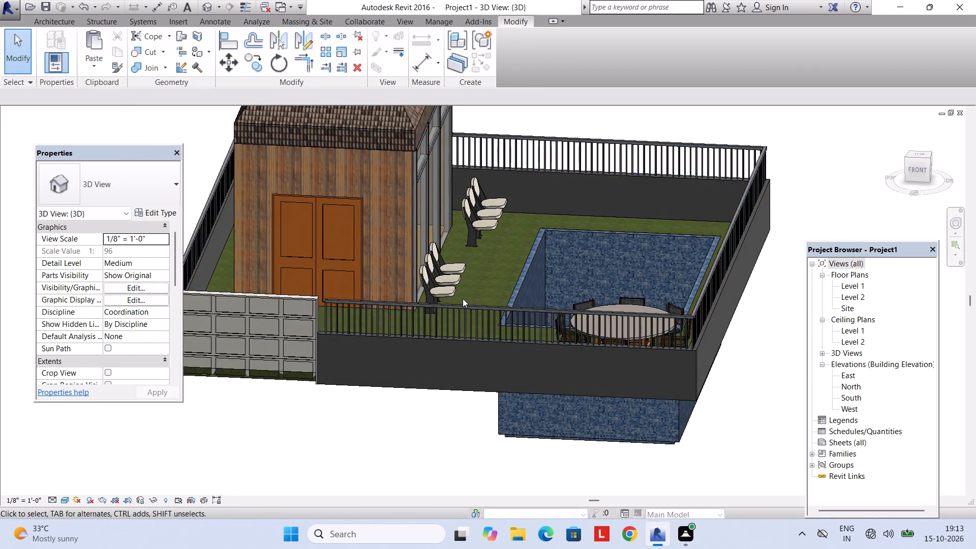
middle_drag(431, 372, 492, 365)
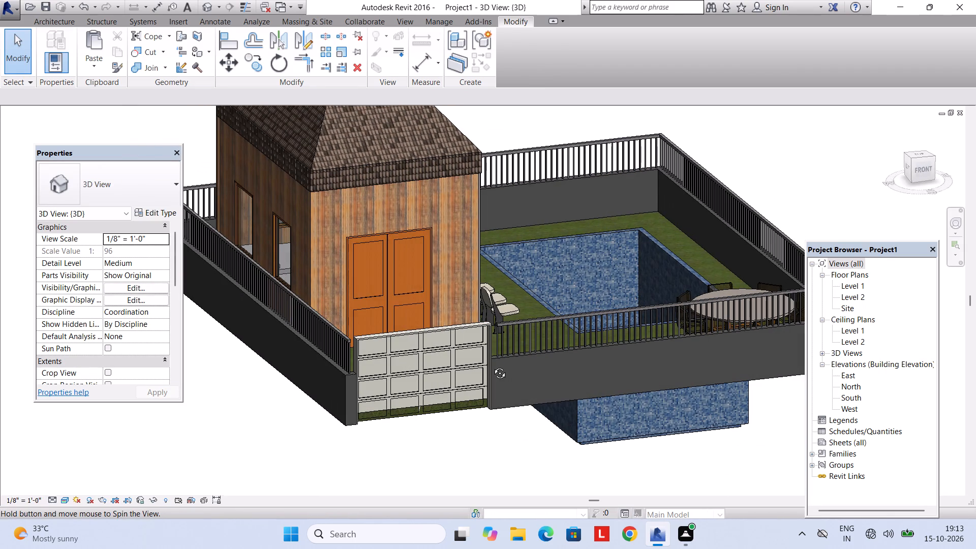
middle_drag(492, 365, 451, 400)
scroll(500, 308, down, 4)
shift+middle_drag(503, 313, 490, 386)
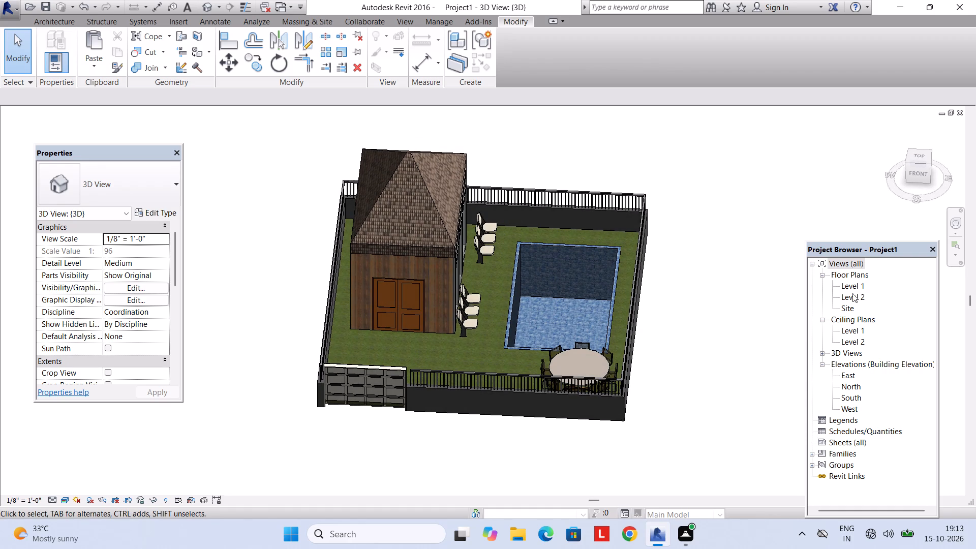
double_click(852, 286)
middle_drag(551, 234, 540, 291)
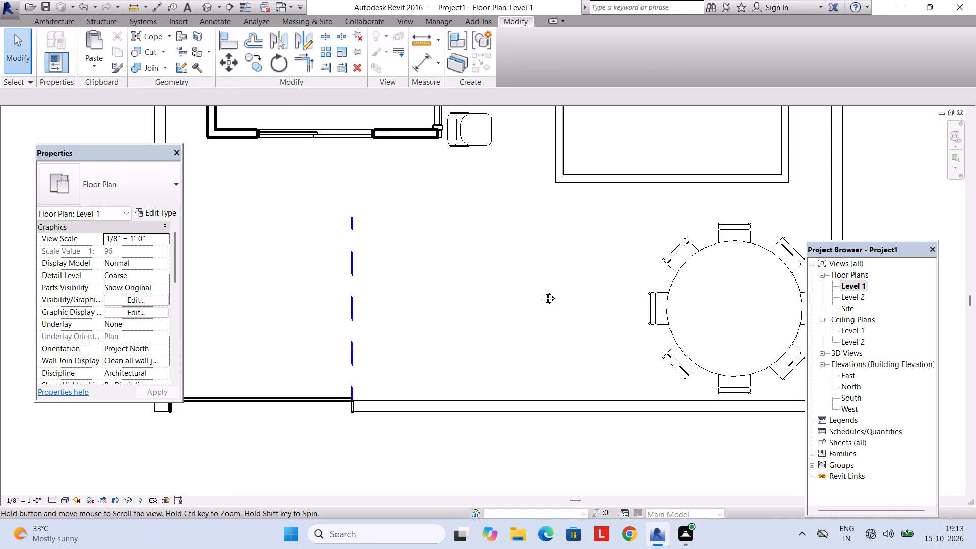
middle_drag(540, 291, 538, 286)
click(407, 24)
click(369, 45)
middle_drag(514, 188, 515, 191)
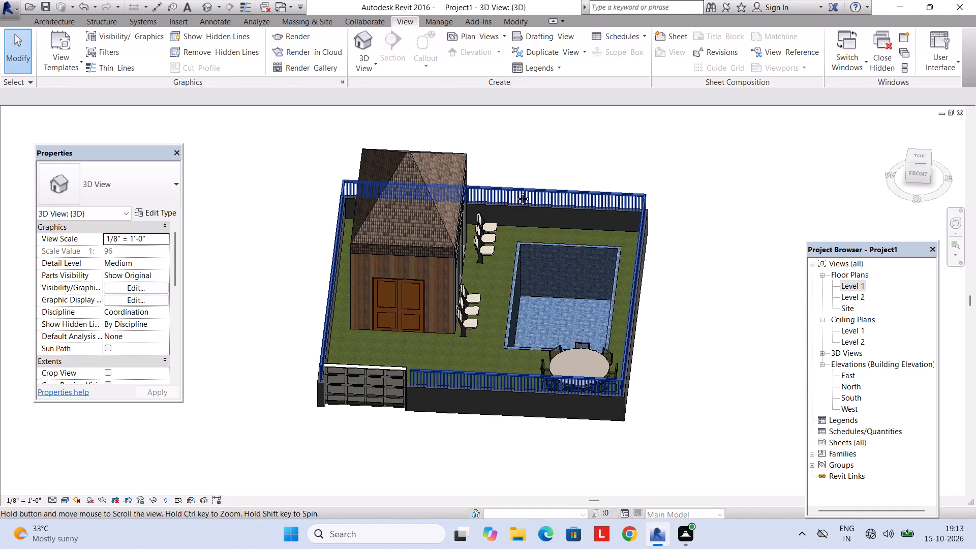
middle_drag(515, 191, 508, 212)
shift+middle_drag(507, 233, 504, 316)
middle_drag(509, 315, 415, 215)
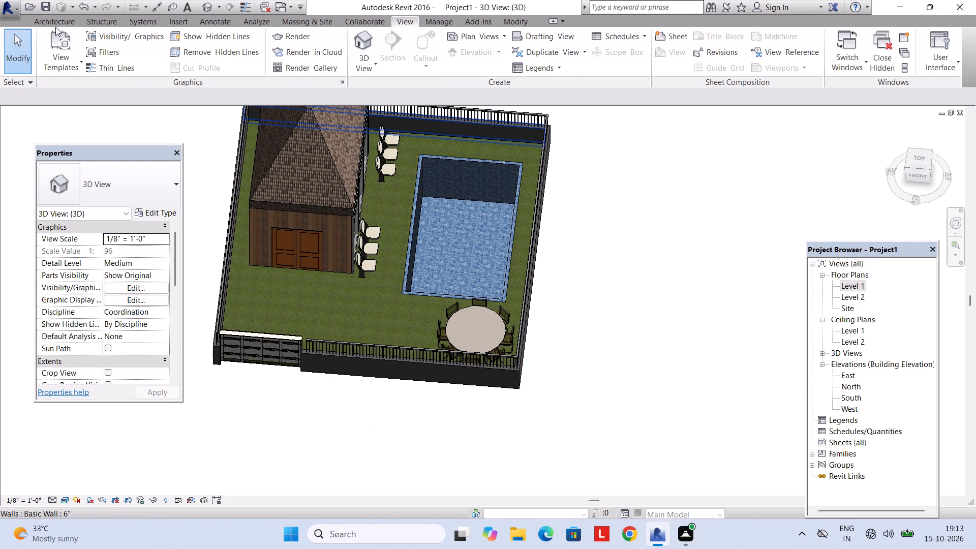
Start an in-place model in the Walls category, keeping the default name Walls 1.
click(55, 24)
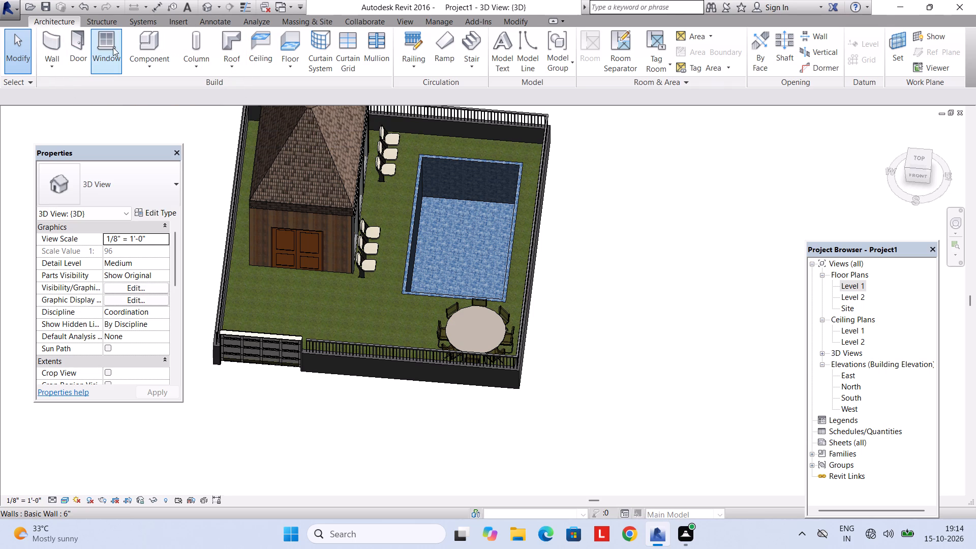
click(148, 62)
click(190, 127)
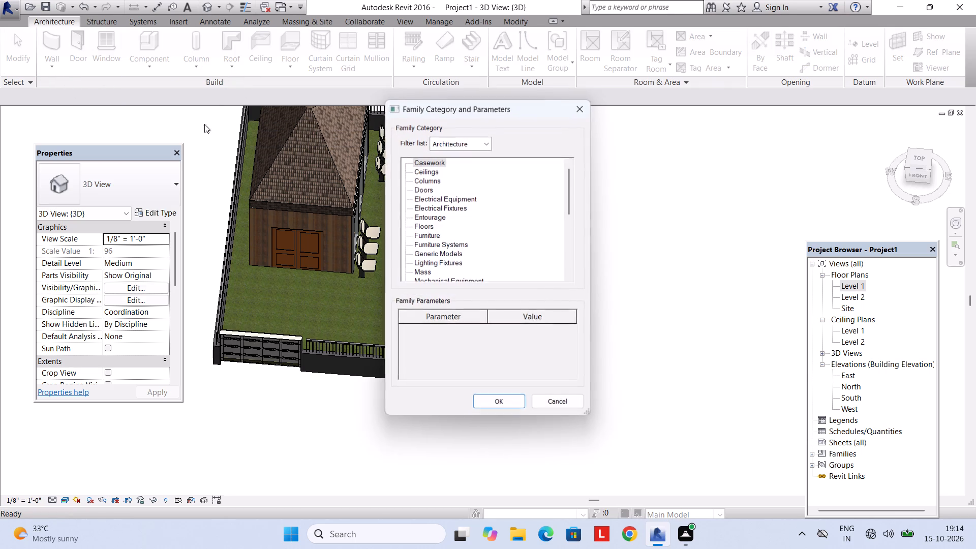
scroll(452, 200, down, 20)
scroll(452, 200, down, 6)
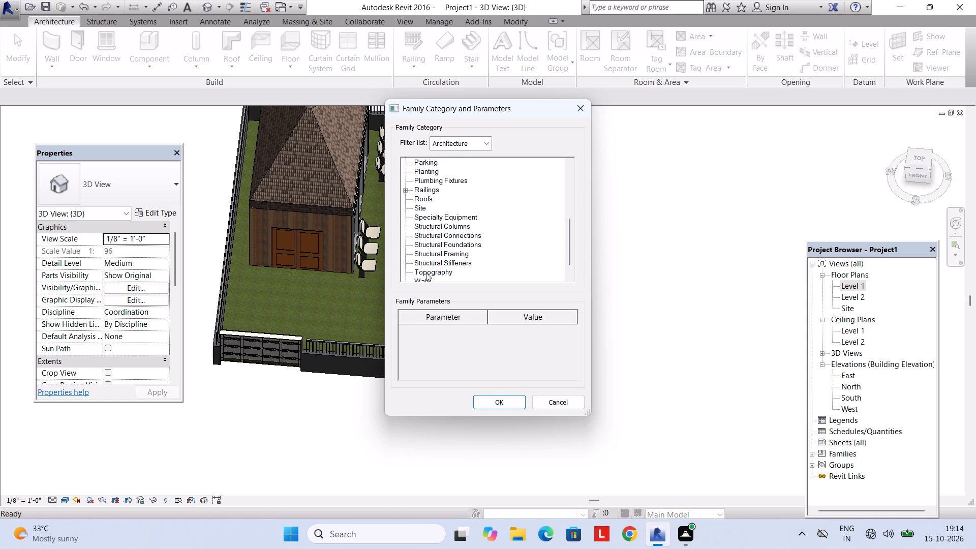
click(426, 264)
click(504, 396)
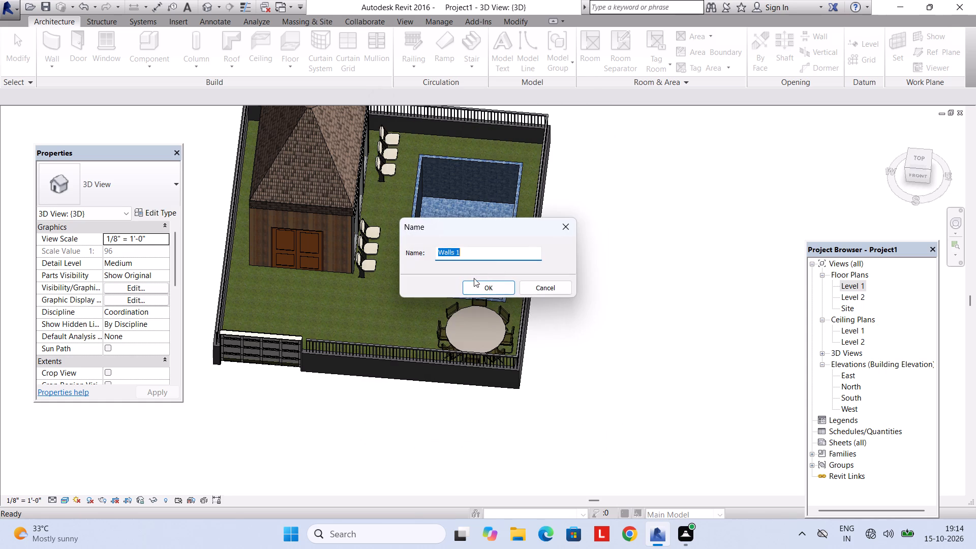
click(476, 284)
Set the work plane by picking the floor at the bottom of the pool.
click(750, 50)
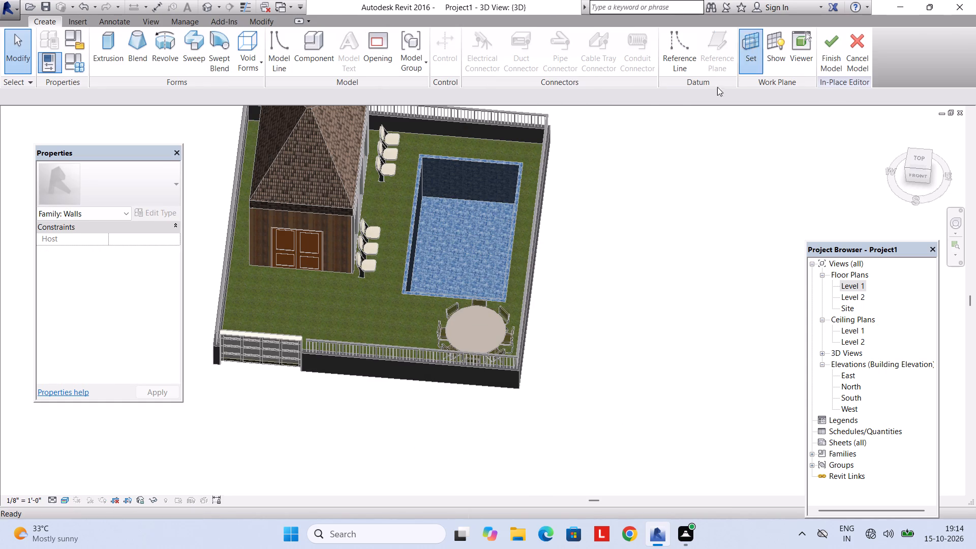
click(415, 279)
click(433, 338)
scroll(441, 252, up, 5)
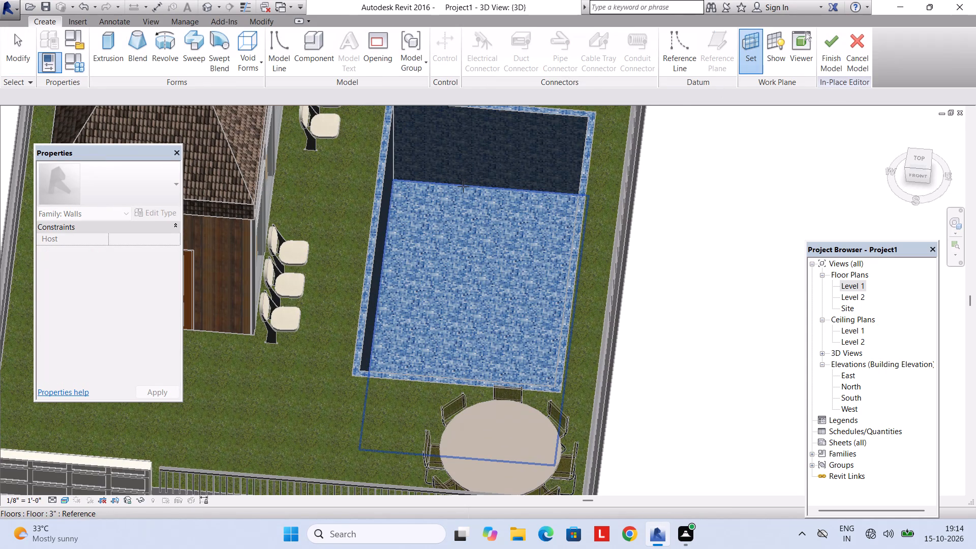
click(463, 187)
Start an extrusion and sketch a rectangle between opposite inner corners of the pool floor.
click(121, 48)
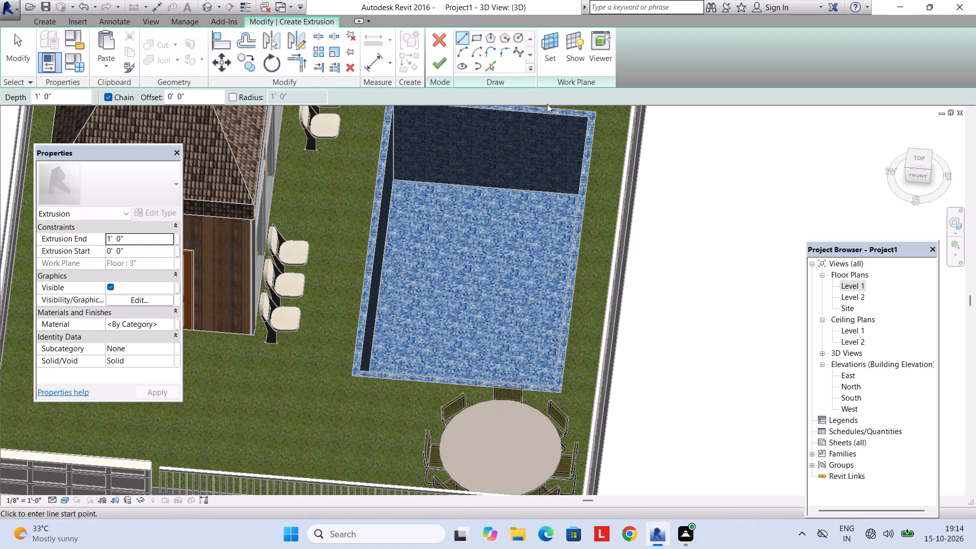
click(472, 39)
click(395, 177)
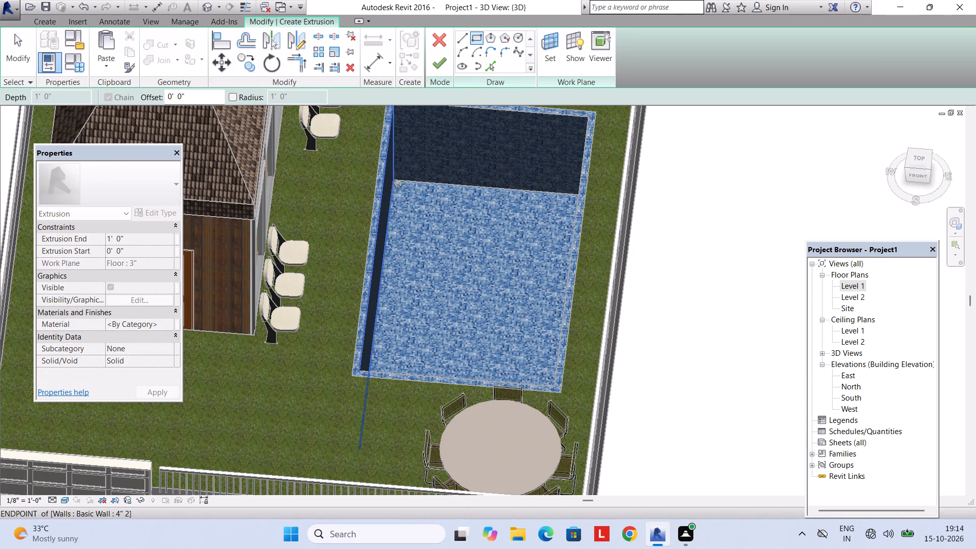
shift+middle_drag(419, 266, 474, 331)
shift+middle_drag(542, 367, 574, 376)
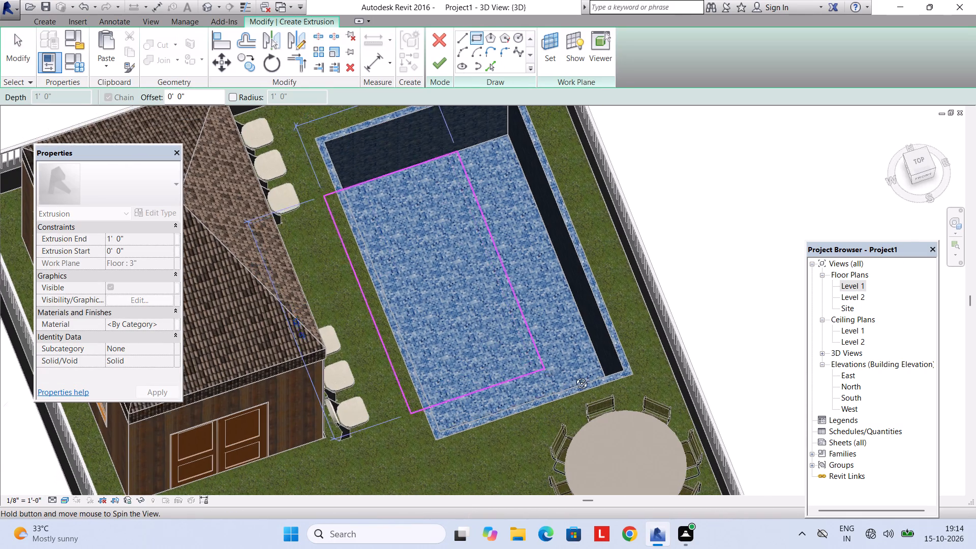
shift+middle_drag(574, 376, 781, 340)
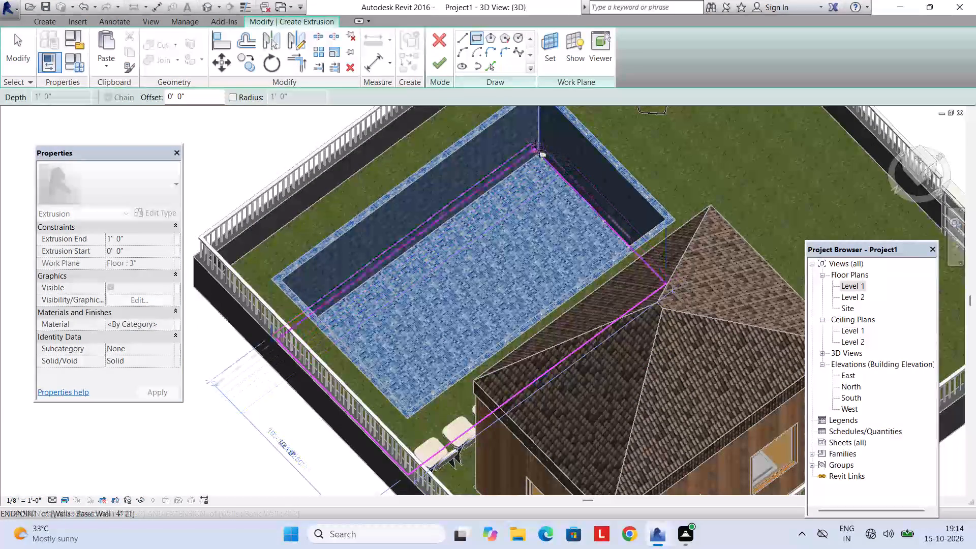
click(537, 147)
shift+middle_drag(556, 178, 414, 226)
shift+middle_drag(428, 222, 358, 166)
scroll(397, 183, down, 3)
shift+middle_drag(436, 223, 361, 209)
scroll(385, 216, up, 2)
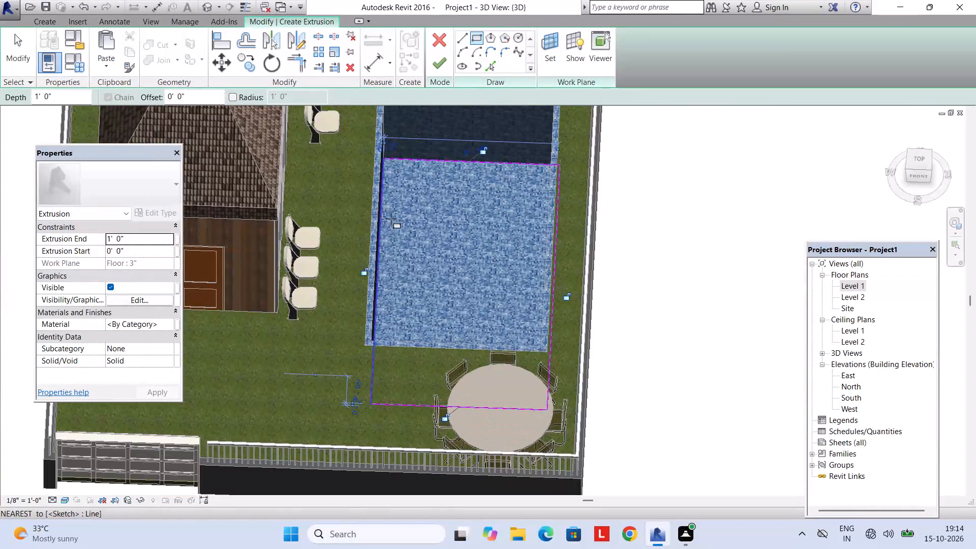
shift+middle_drag(393, 221, 393, 214)
Set the pool extrusion's end to 5'.
click(146, 237)
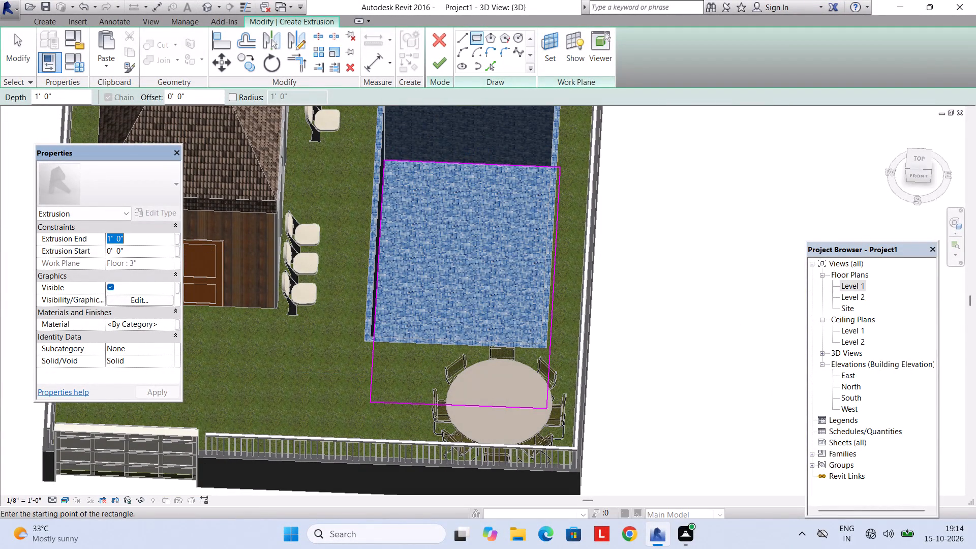
text(5')
key(Return)
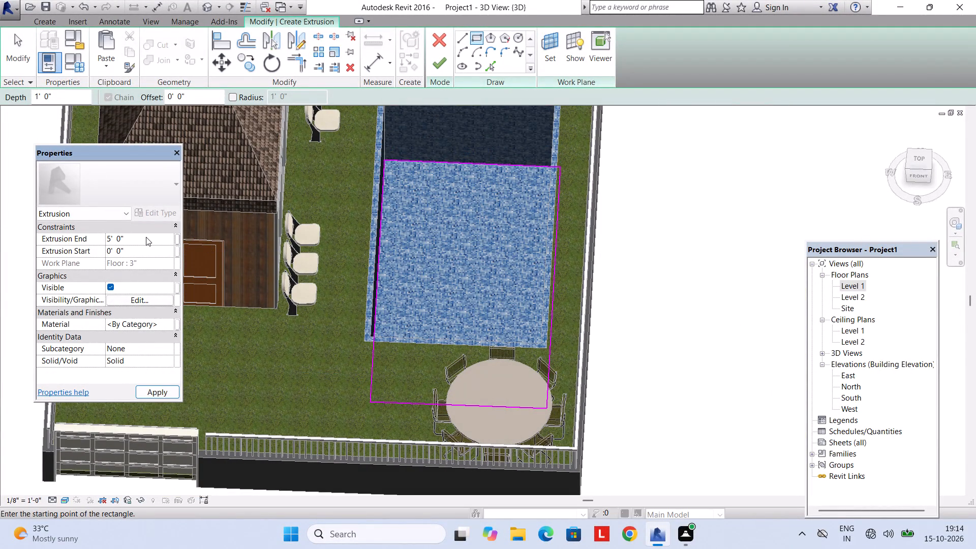
Create a new material for the pool extrusion and name it WATER.
click(168, 321)
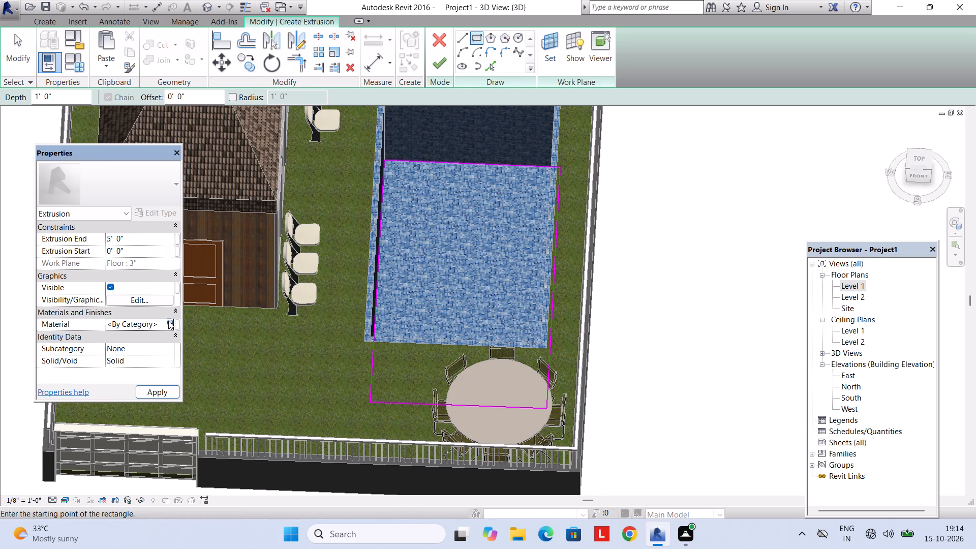
click(232, 400)
click(254, 414)
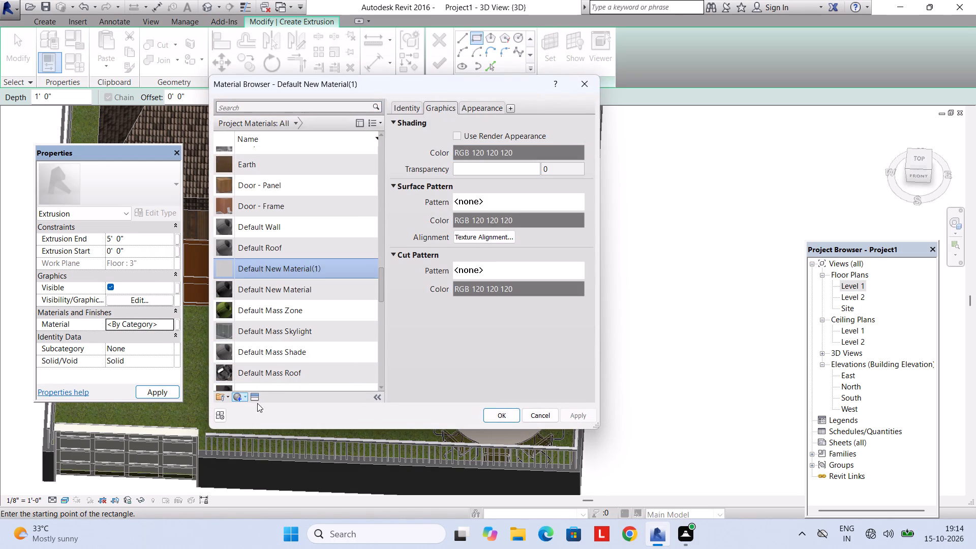
right_click(297, 257)
click(314, 295)
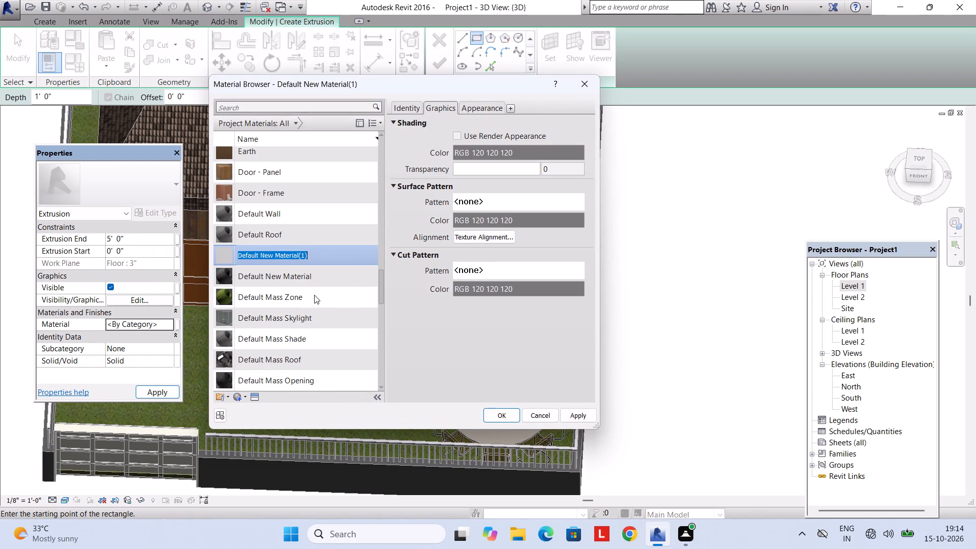
text(WATER)
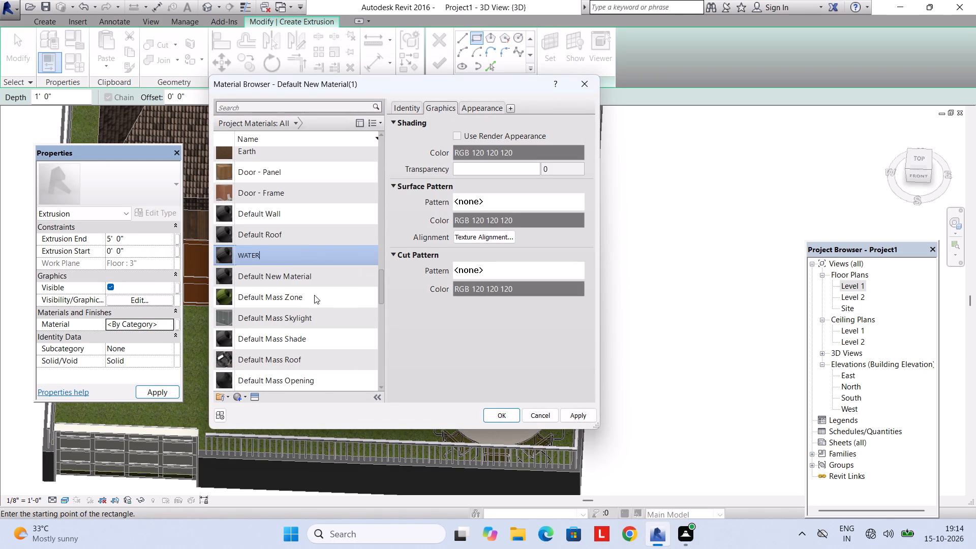
Give the WATER material the Swimming Pool appearance asset from the appearance library and increase its wave height.
click(254, 399)
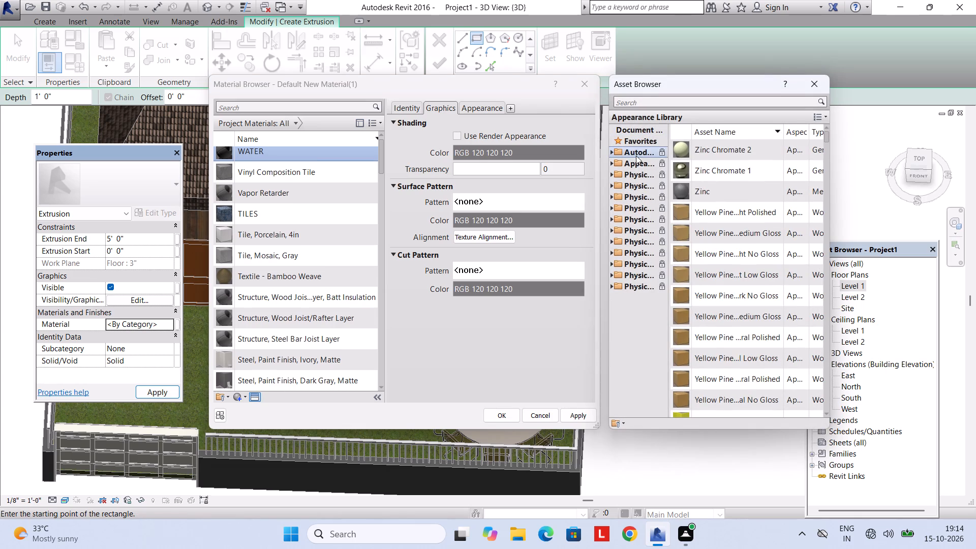
double_click(639, 161)
click(670, 106)
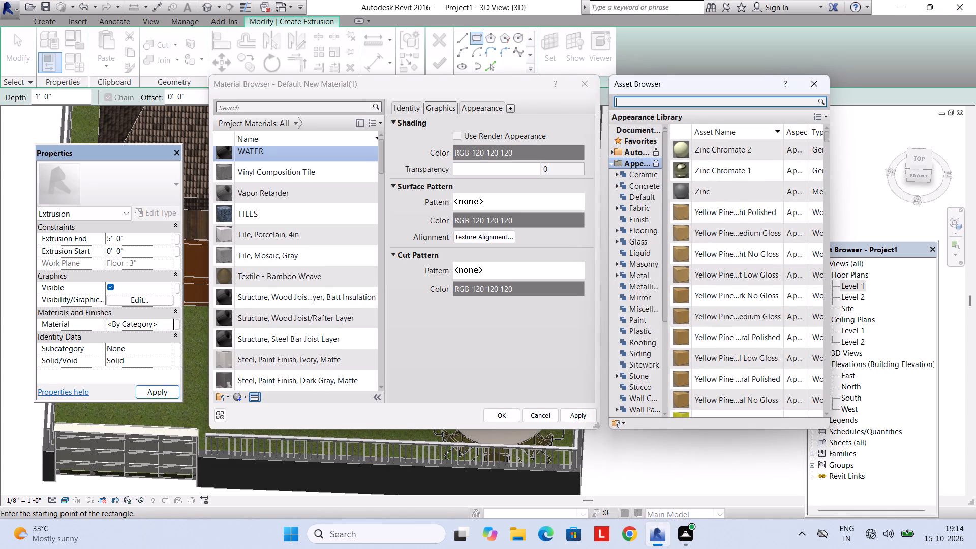
text(POOL)
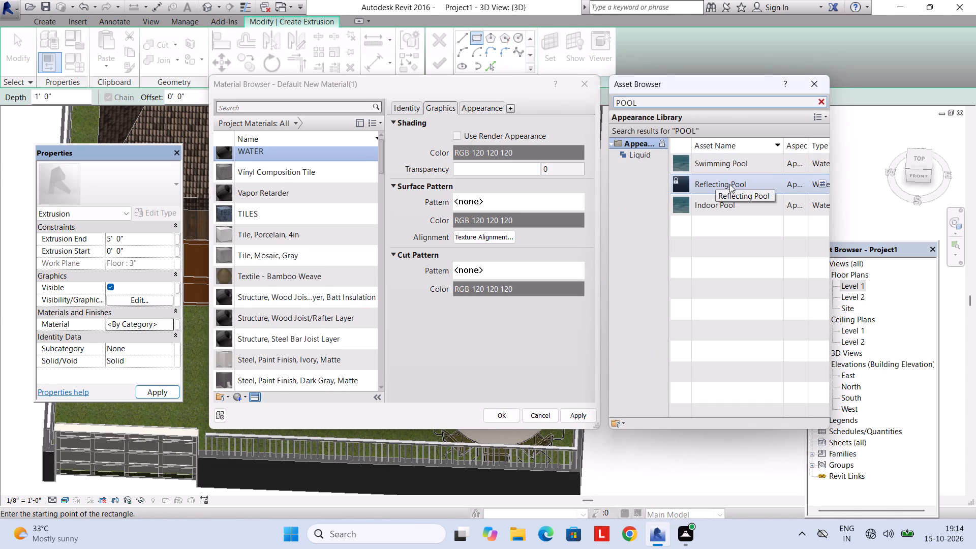
double_click(715, 172)
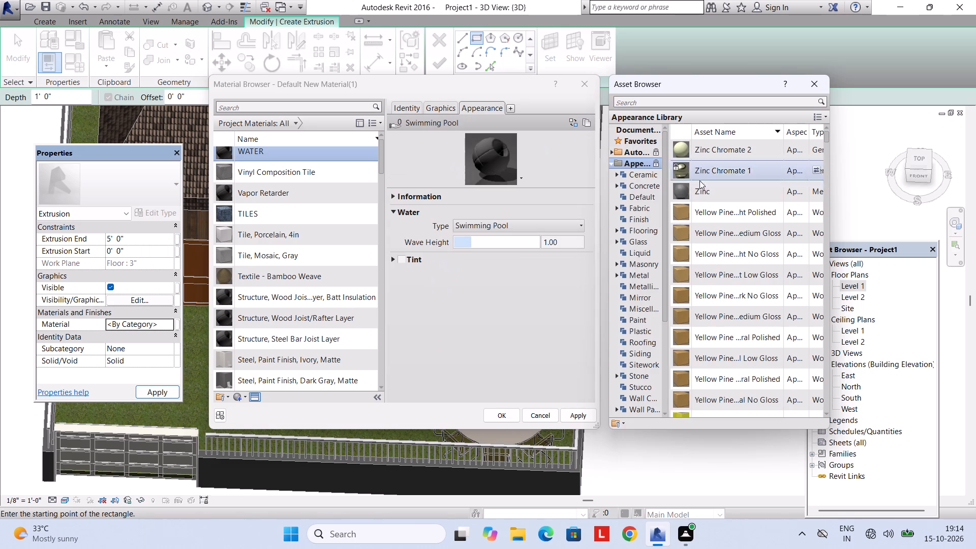
drag(473, 245, 527, 247)
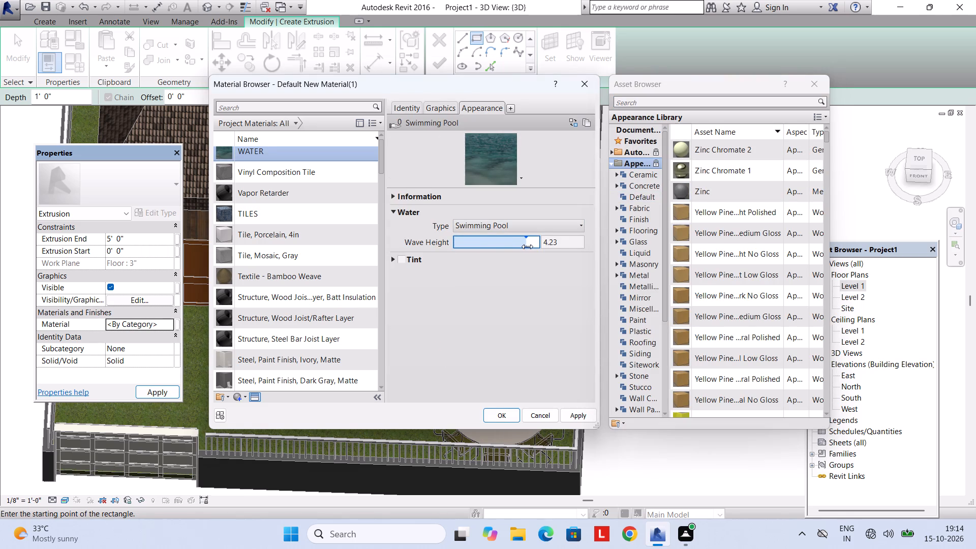
drag(527, 247, 510, 247)
Use the render appearance for the WATER material's shading and assign the material to the extrusion.
click(439, 106)
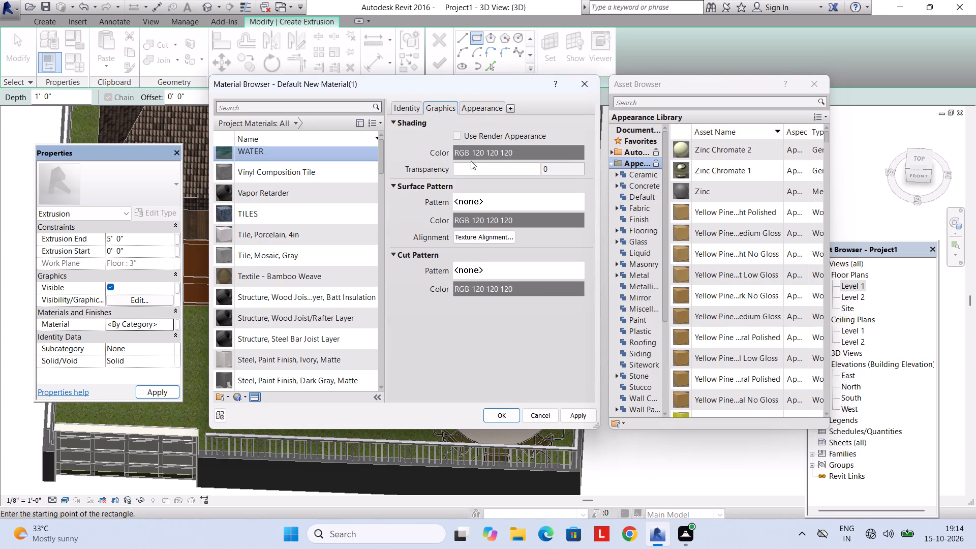
click(456, 139)
click(499, 408)
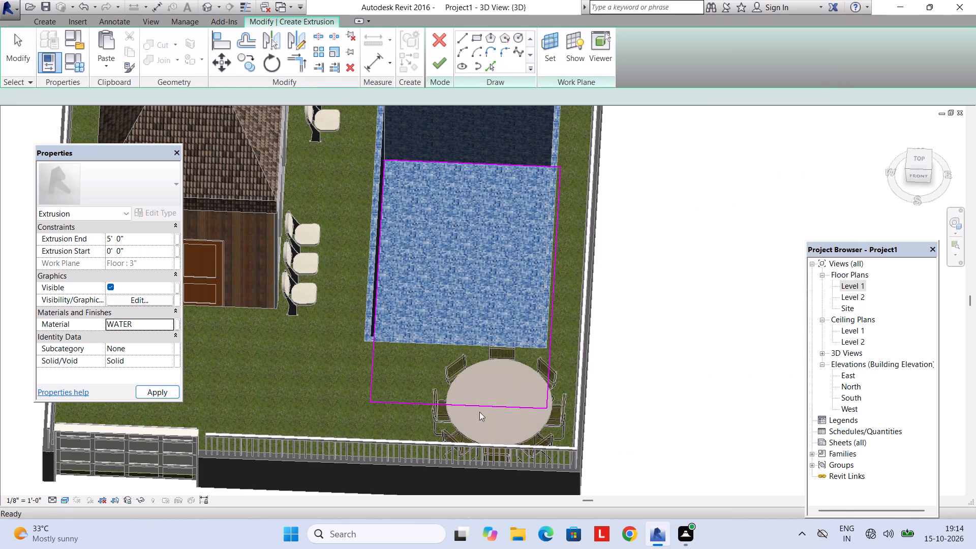
Finish the sketch of the pool water extrusion.
click(437, 56)
key(Escape)
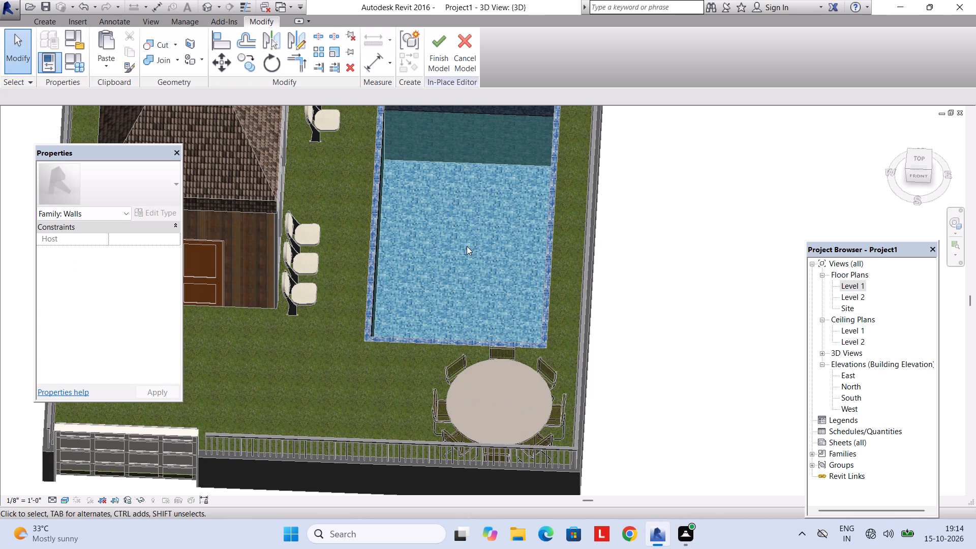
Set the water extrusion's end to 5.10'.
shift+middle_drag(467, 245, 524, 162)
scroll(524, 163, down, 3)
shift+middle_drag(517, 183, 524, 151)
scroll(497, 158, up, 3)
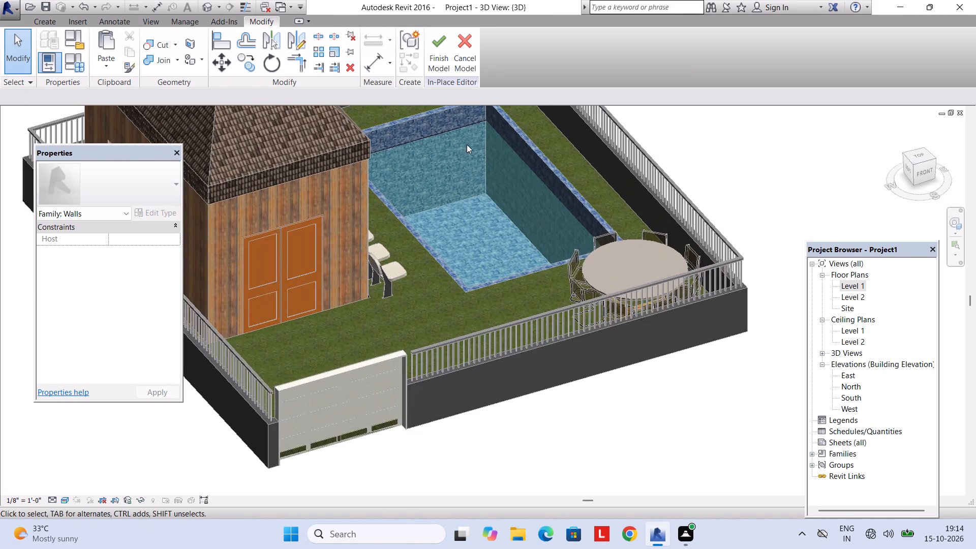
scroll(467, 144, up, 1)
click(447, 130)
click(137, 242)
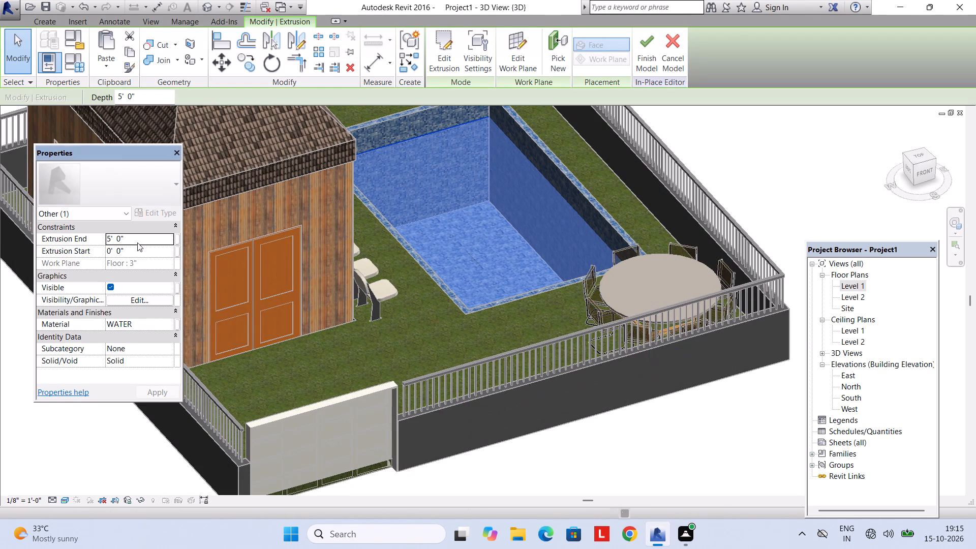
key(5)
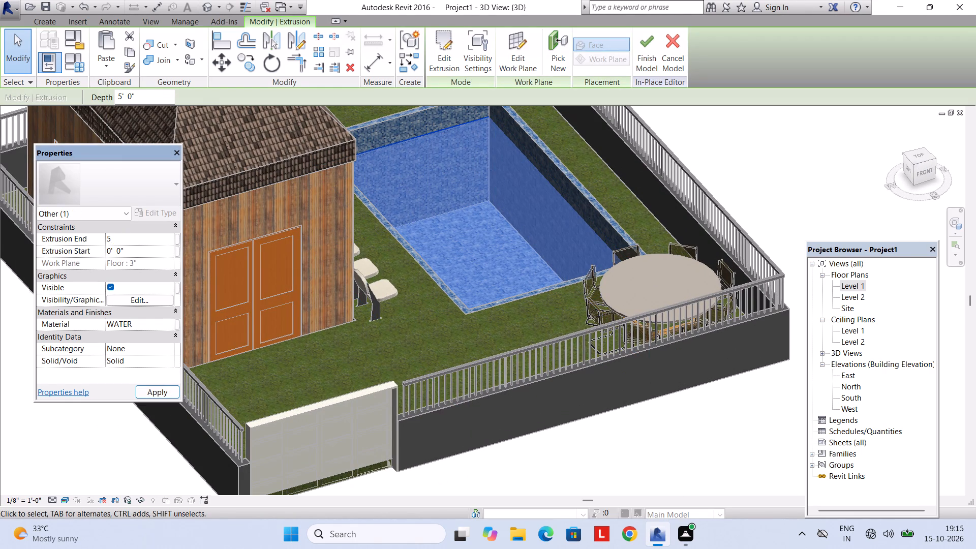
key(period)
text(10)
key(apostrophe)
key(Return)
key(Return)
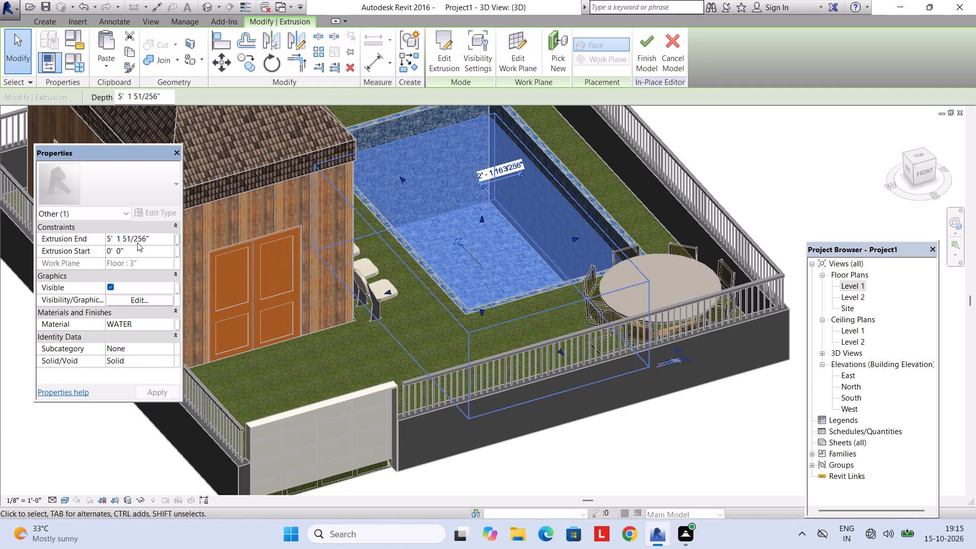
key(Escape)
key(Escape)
Set the water extrusion's end to 6'.
shift+middle_drag(482, 197, 448, 203)
scroll(453, 148, up, 3)
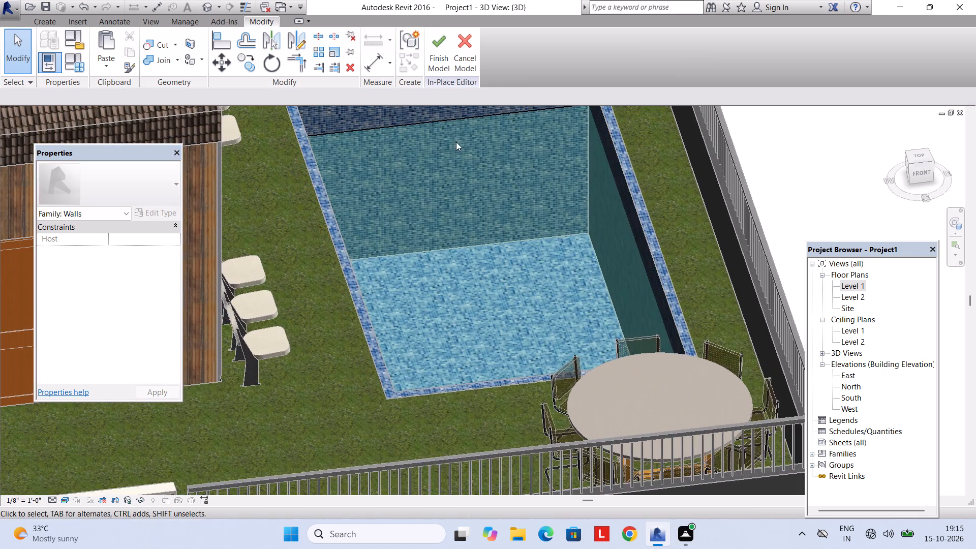
middle_drag(456, 142, 403, 228)
scroll(447, 151, down, 4)
middle_drag(450, 155, 462, 150)
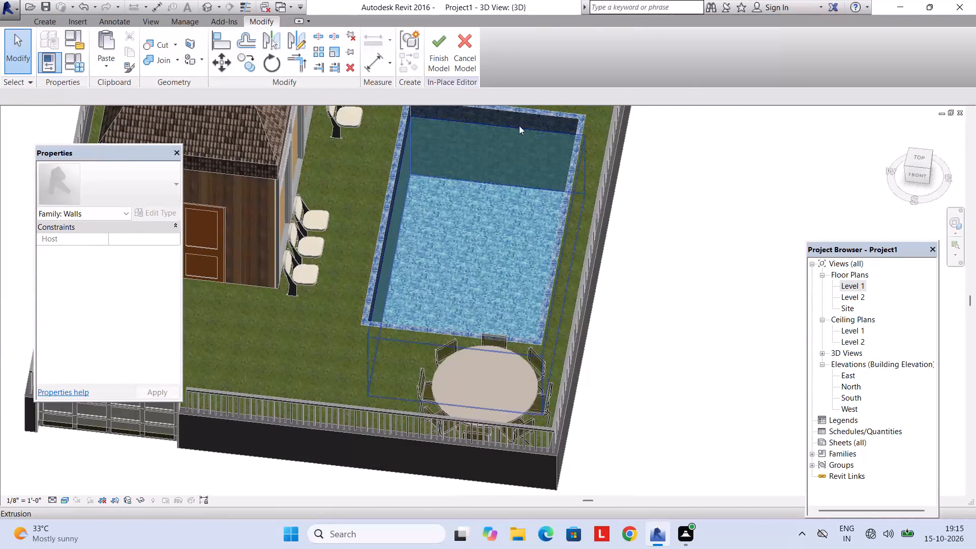
click(519, 126)
middle_drag(504, 223, 262, 236)
click(149, 238)
drag(155, 238, 87, 234)
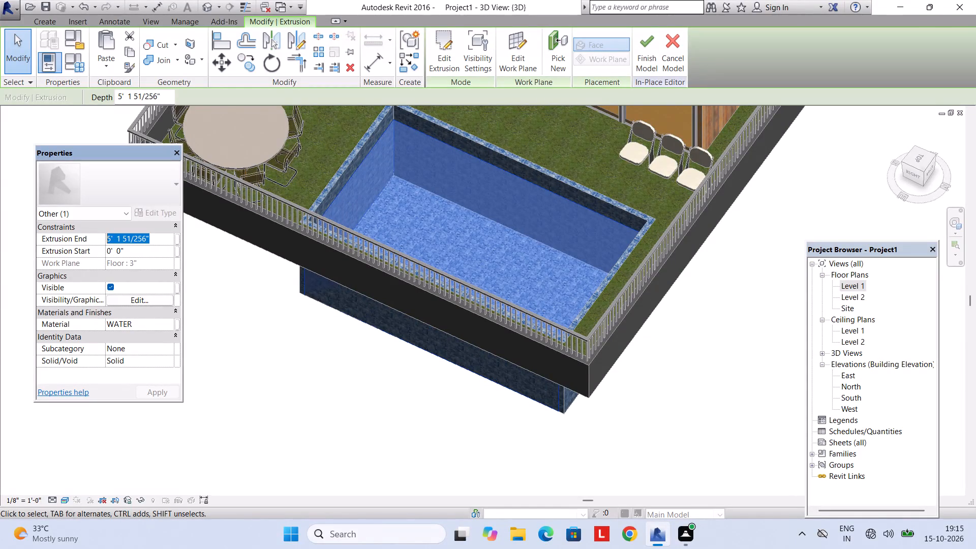
drag(87, 234, 86, 234)
text(6')
key(Return)
key(Return)
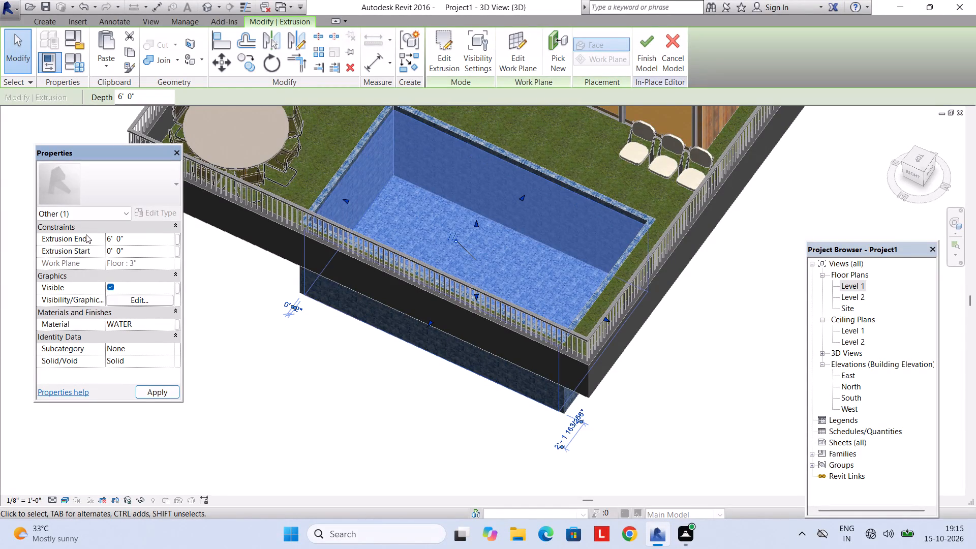
key(Escape)
key(Escape)
Check the water level inside the pool and finish the in-place model.
scroll(384, 230, down, 1)
middle_drag(401, 231, 487, 209)
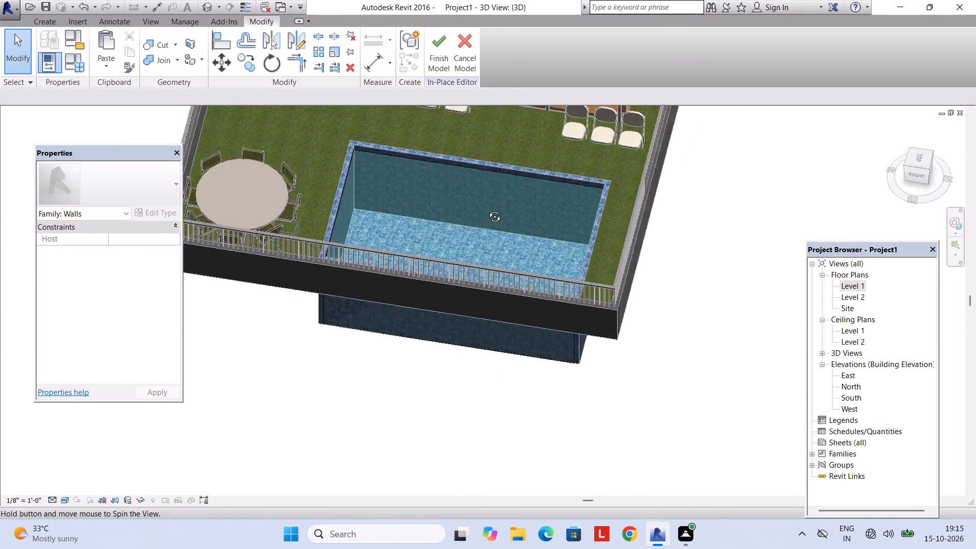
middle_drag(487, 209, 542, 178)
middle_drag(489, 203, 603, 172)
scroll(498, 184, up, 3)
middle_drag(501, 178, 529, 179)
middle_drag(527, 184, 500, 257)
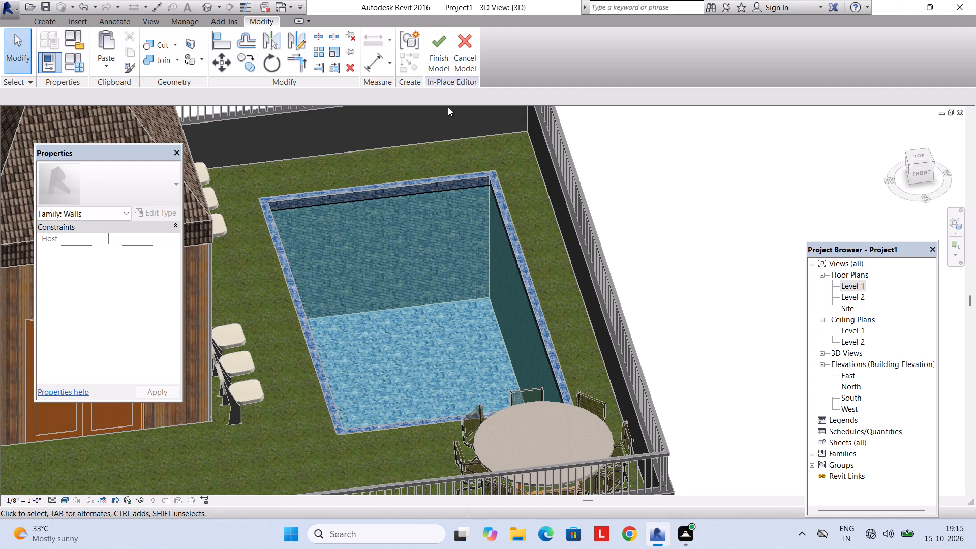
click(428, 67)
Examine the pool water and the whole site from several sides in the 3D view.
middle_drag(437, 225, 338, 221)
scroll(343, 213, down, 3)
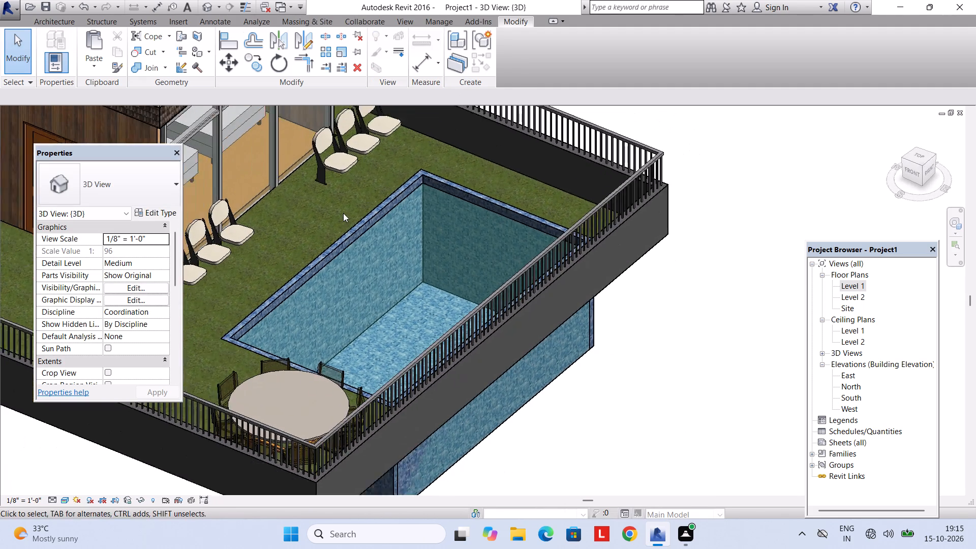
shift+middle_drag(355, 234, 299, 257)
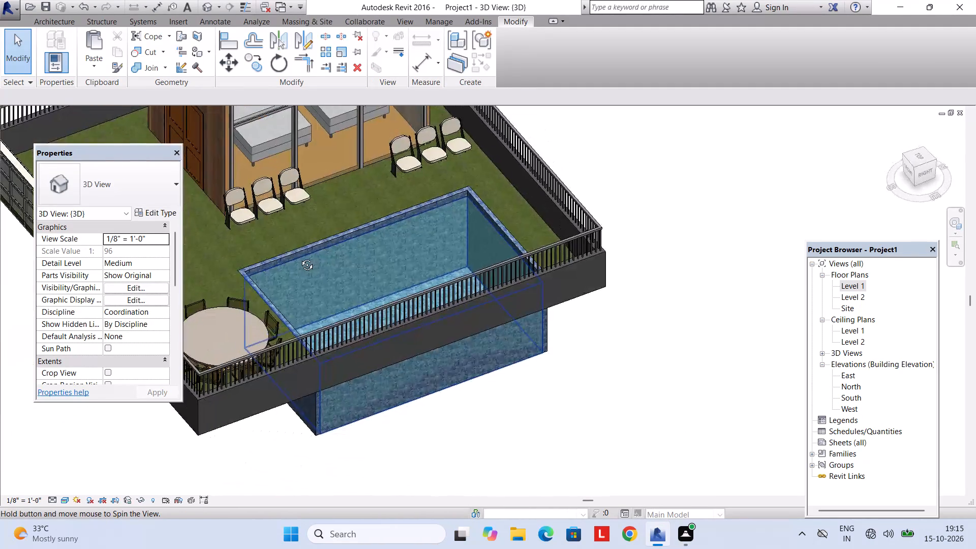
shift+middle_drag(299, 257, 389, 255)
scroll(389, 241, down, 3)
middle_drag(389, 236, 472, 203)
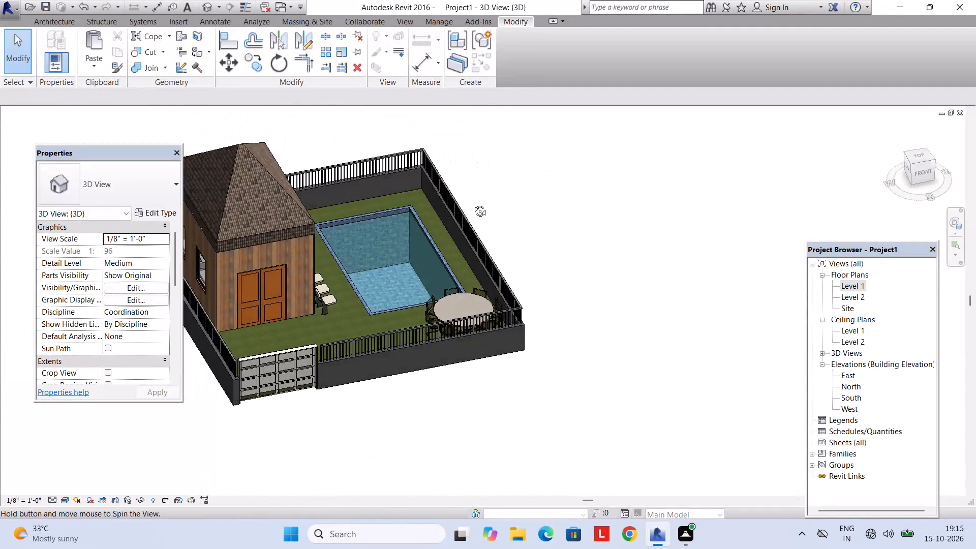
middle_drag(472, 203, 435, 184)
scroll(432, 190, down, 1)
middle_drag(478, 210, 563, 212)
shift+middle_drag(549, 219, 520, 236)
shift+scroll(541, 248, down, 1)
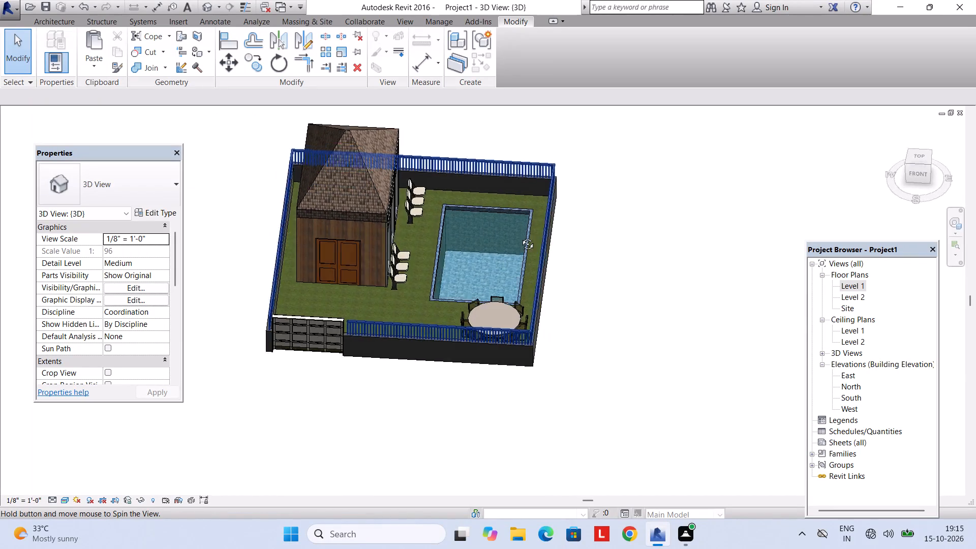
shift+middle_drag(520, 236, 474, 344)
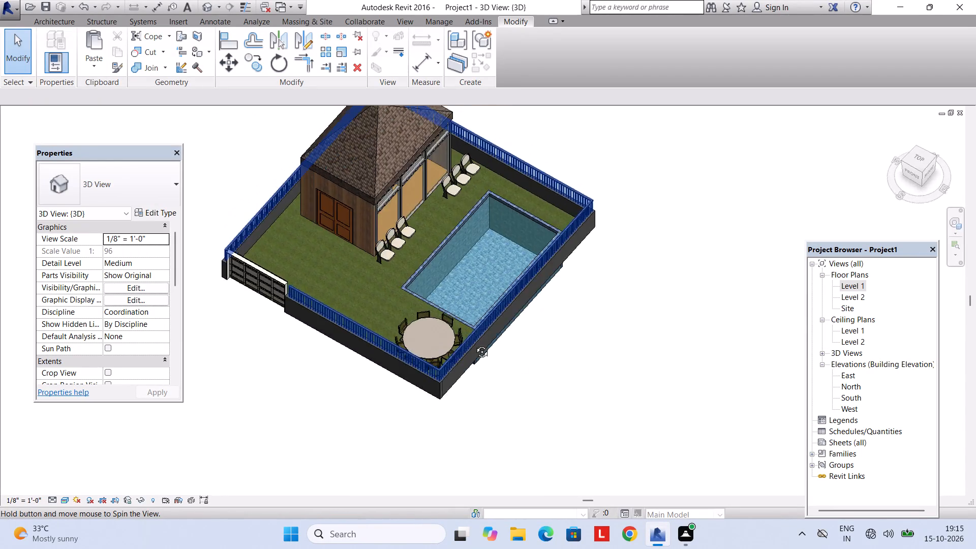
shift+middle_drag(474, 344, 513, 359)
shift+middle_drag(426, 265, 469, 172)
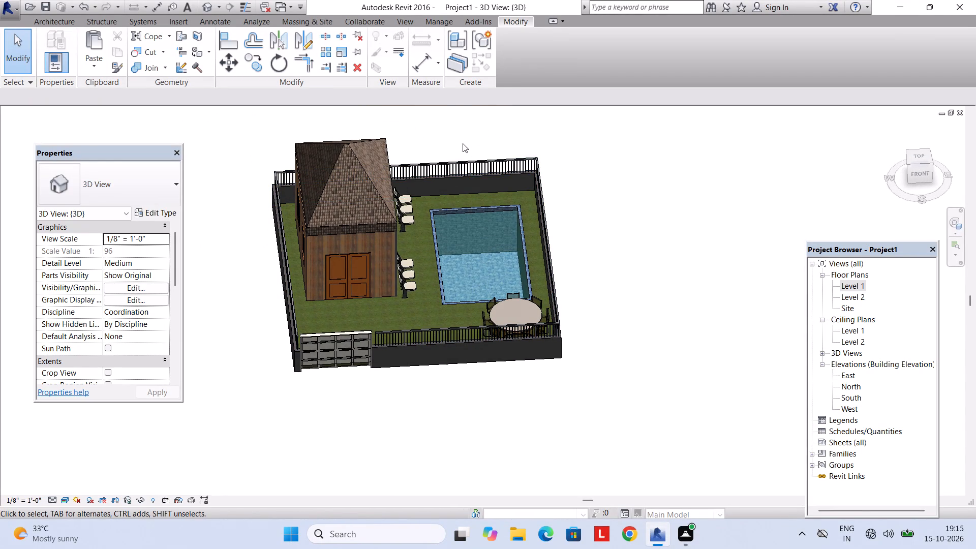
Open the Level 1 floor plan at the area around the house, pool and round table.
double_click(848, 290)
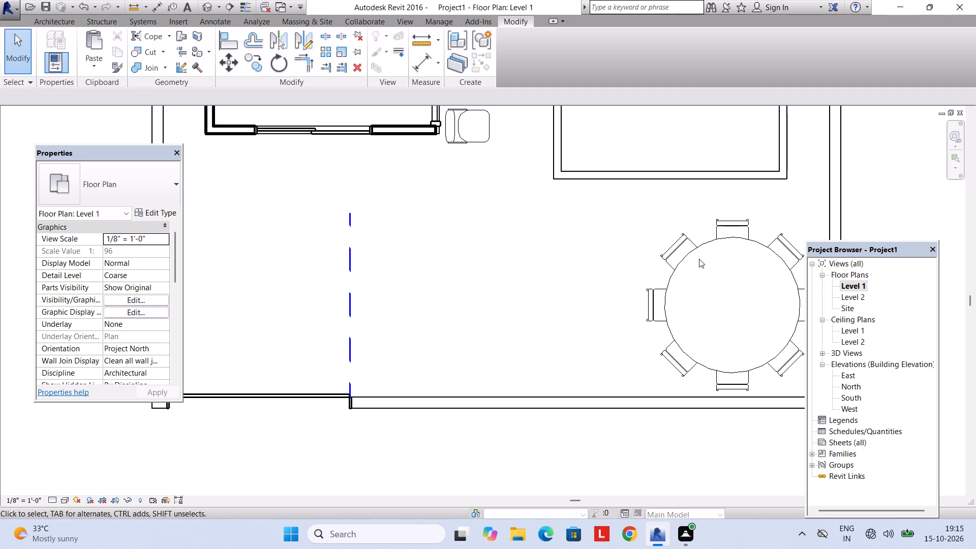
scroll(614, 257, down, 3)
middle_drag(586, 244, 563, 353)
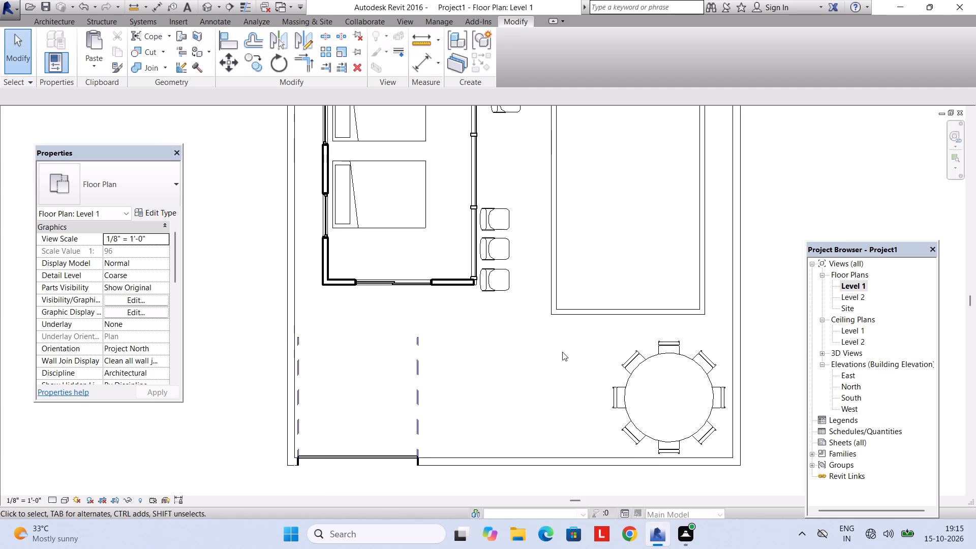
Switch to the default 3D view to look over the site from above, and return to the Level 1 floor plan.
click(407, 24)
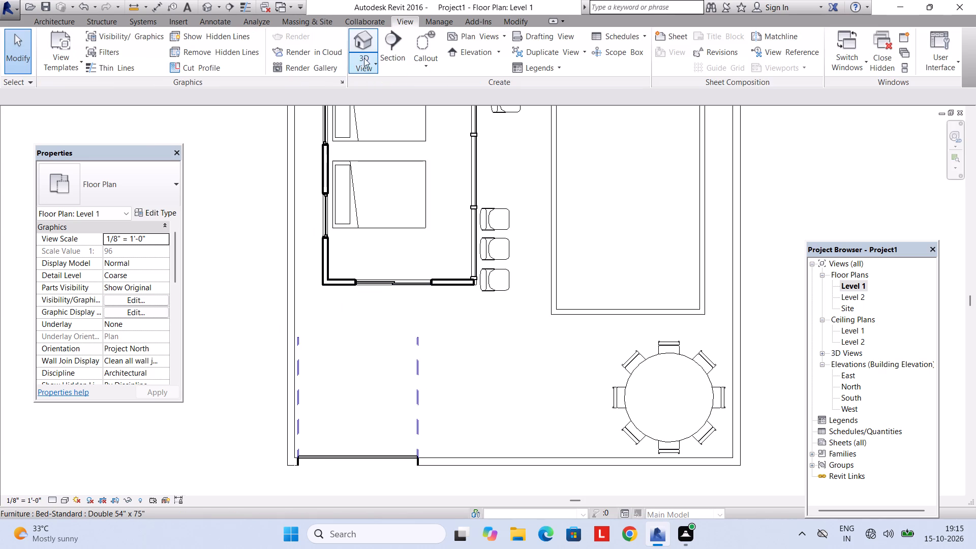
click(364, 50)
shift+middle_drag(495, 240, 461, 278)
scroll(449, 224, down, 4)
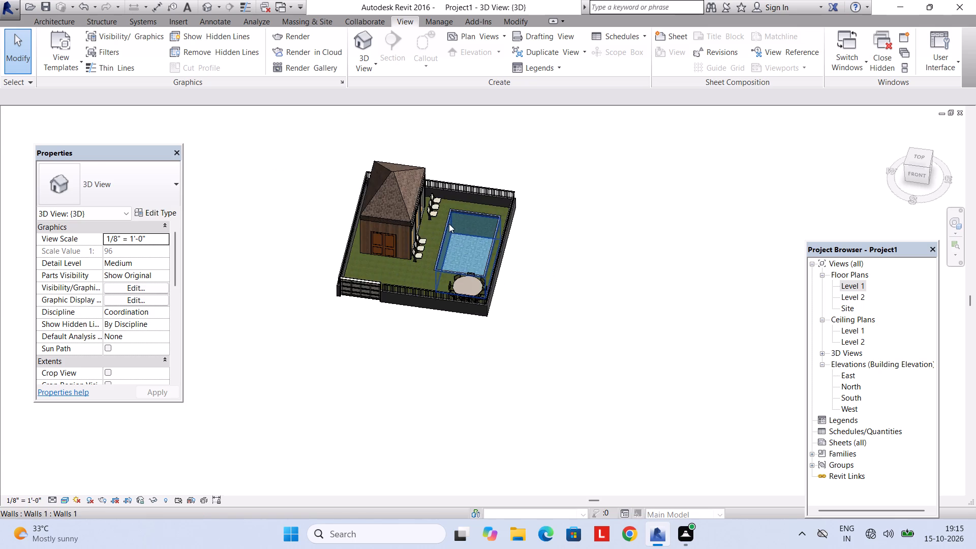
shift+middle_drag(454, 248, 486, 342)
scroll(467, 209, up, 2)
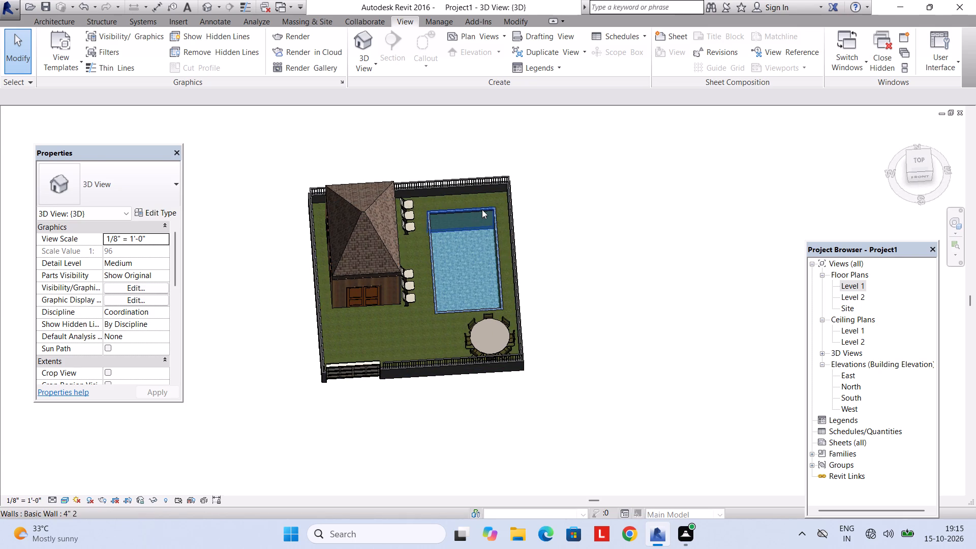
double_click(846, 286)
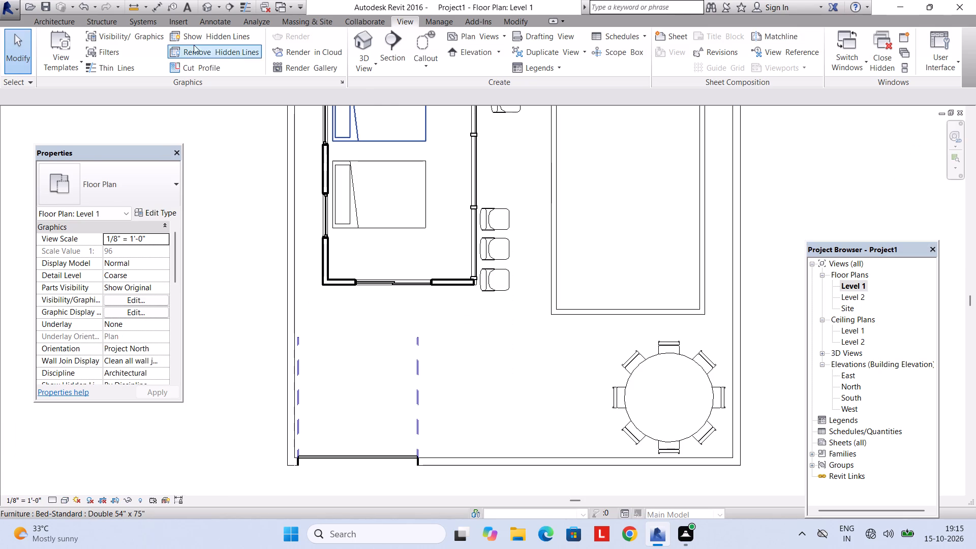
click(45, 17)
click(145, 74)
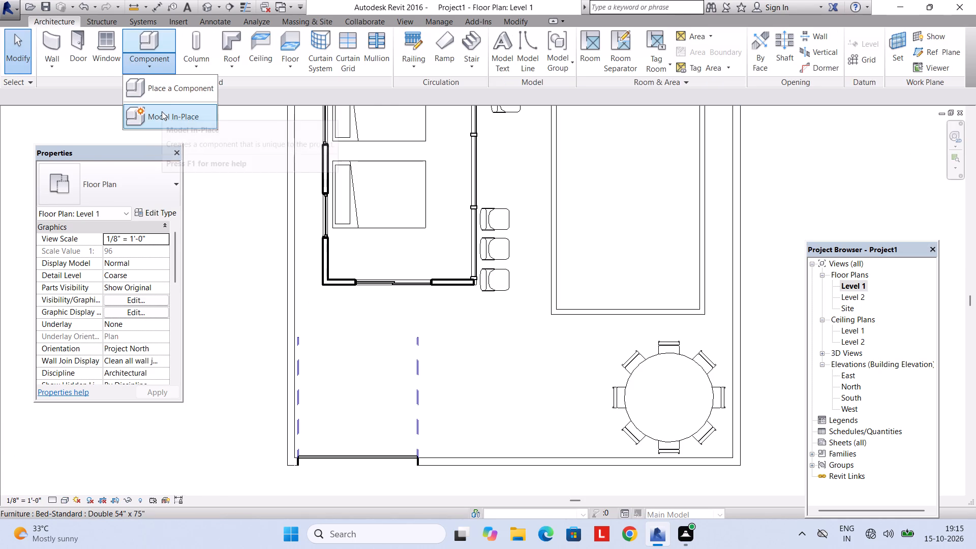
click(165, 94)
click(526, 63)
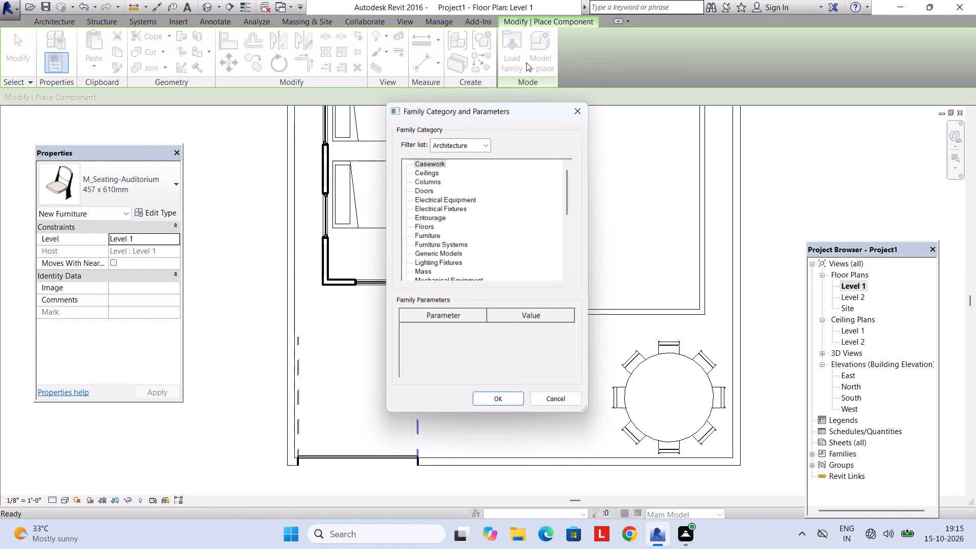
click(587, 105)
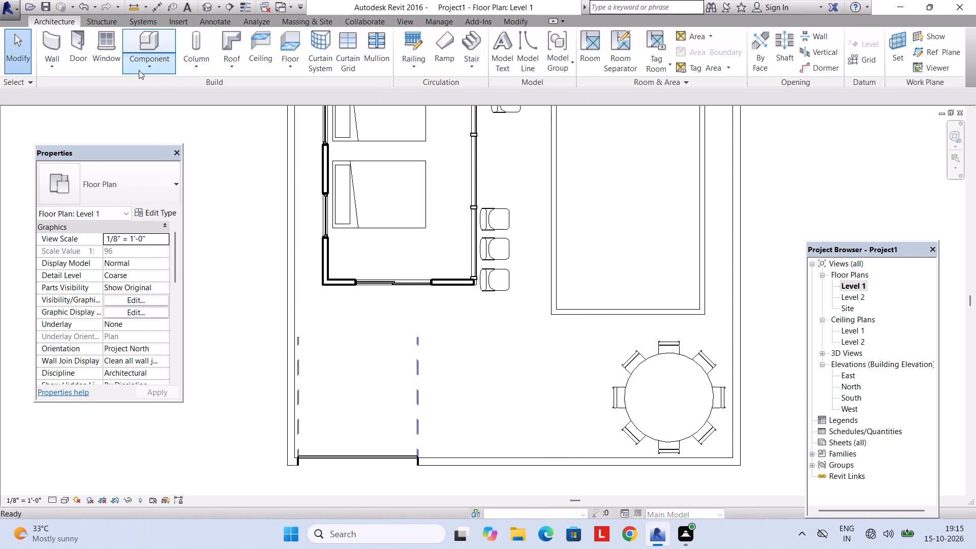
Load the Ladder family from the US Imperial library's Specialty Equipment > Ladders folder for placing as a component.
click(139, 70)
click(159, 81)
click(519, 70)
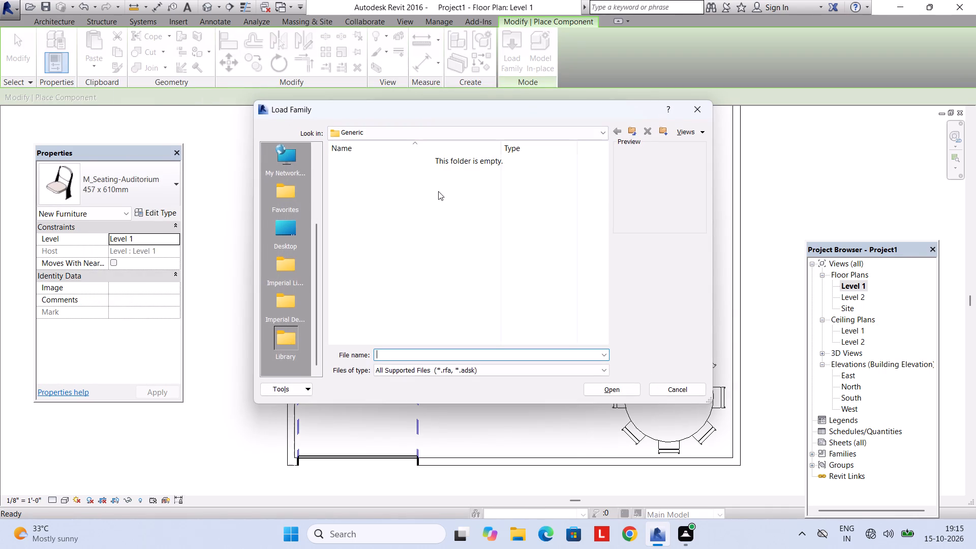
click(425, 137)
click(420, 205)
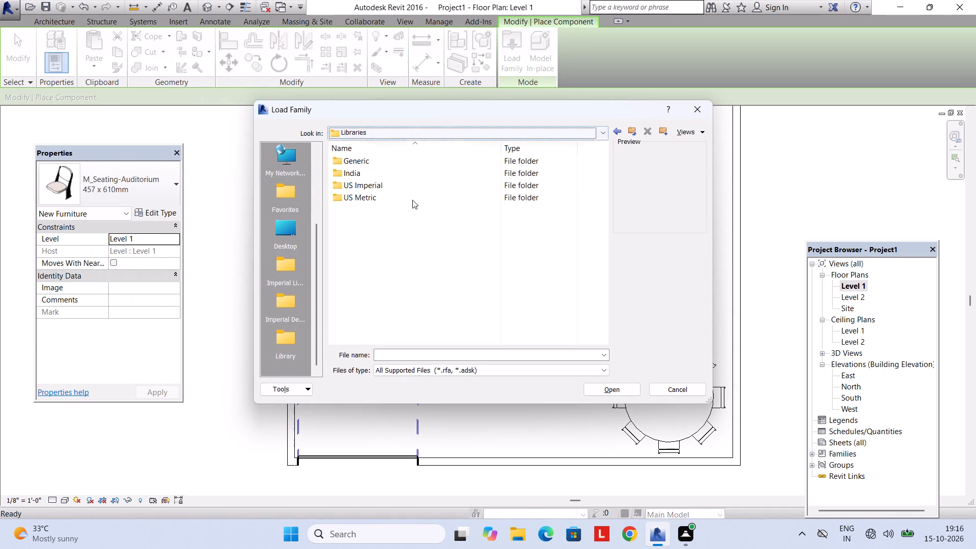
double_click(405, 190)
scroll(436, 248, down, 9)
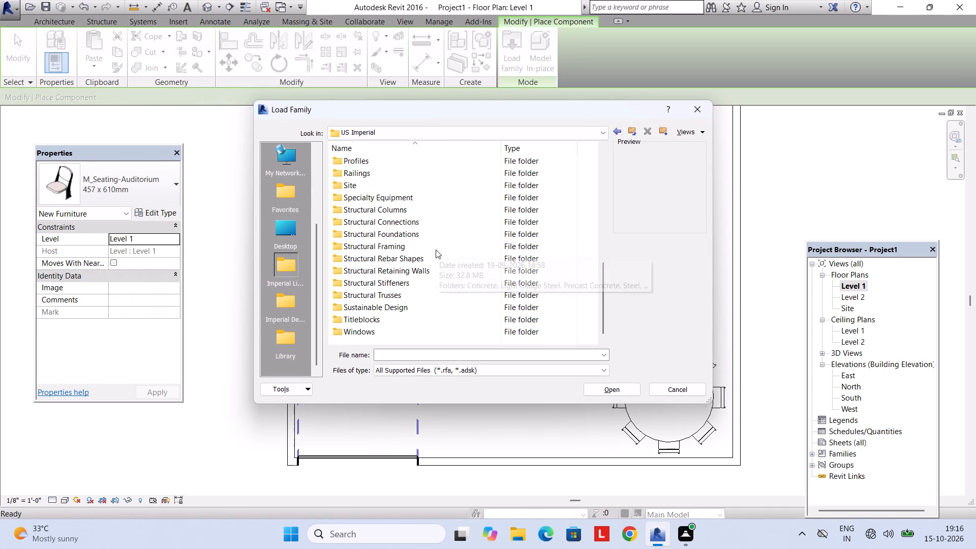
double_click(404, 195)
double_click(387, 177)
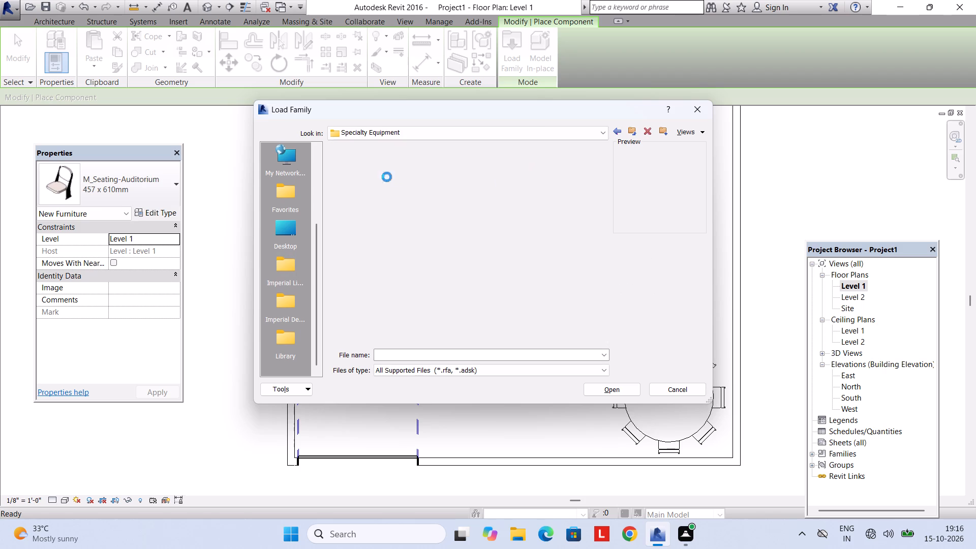
click(613, 128)
triple_click(370, 204)
click(370, 203)
click(394, 178)
click(391, 185)
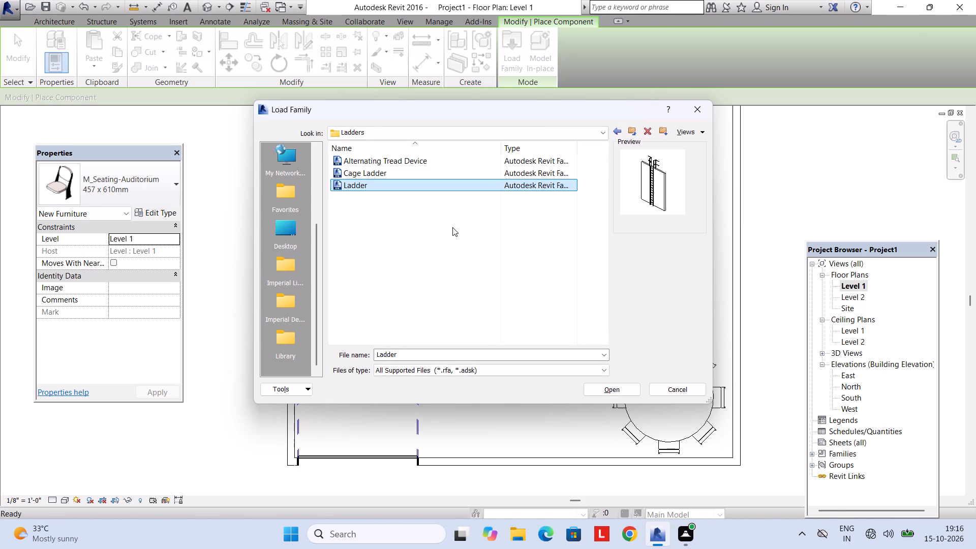
click(387, 175)
click(384, 183)
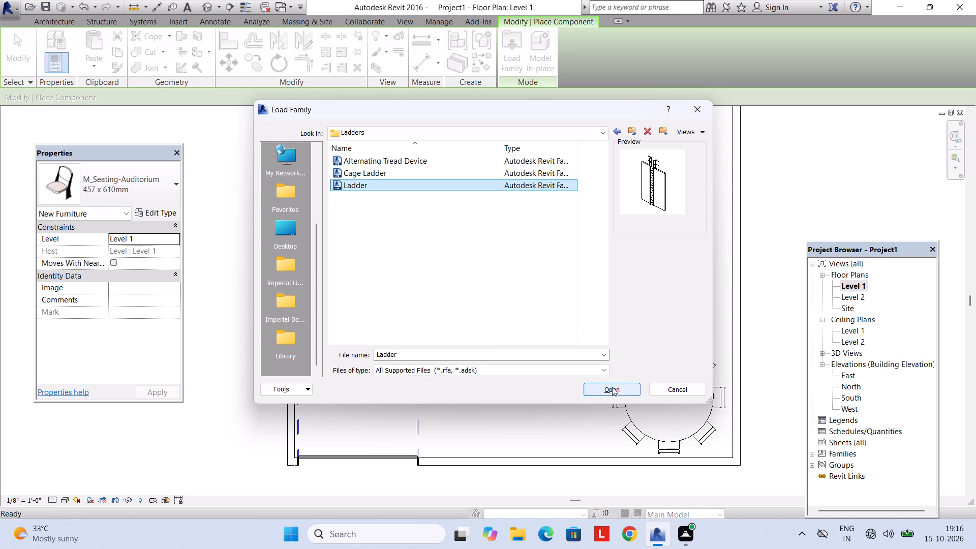
click(612, 387)
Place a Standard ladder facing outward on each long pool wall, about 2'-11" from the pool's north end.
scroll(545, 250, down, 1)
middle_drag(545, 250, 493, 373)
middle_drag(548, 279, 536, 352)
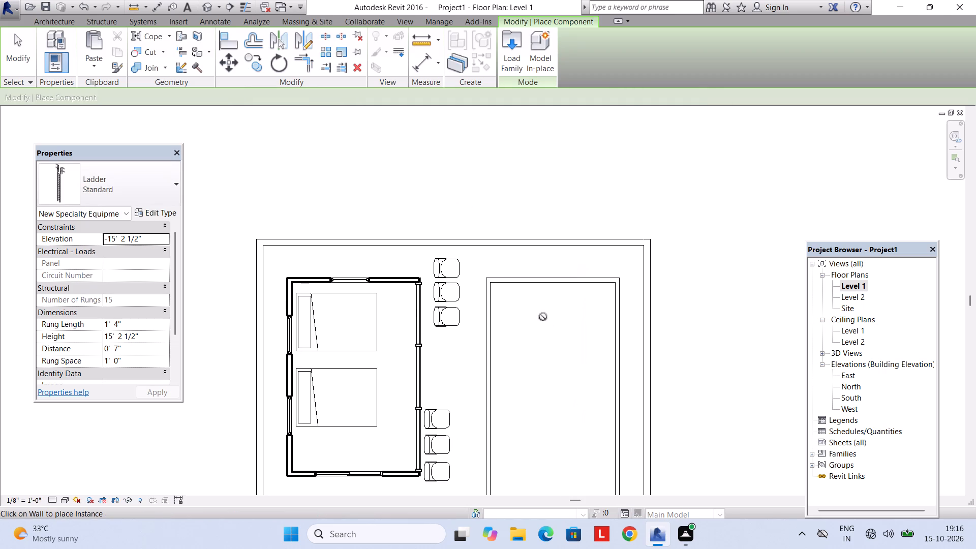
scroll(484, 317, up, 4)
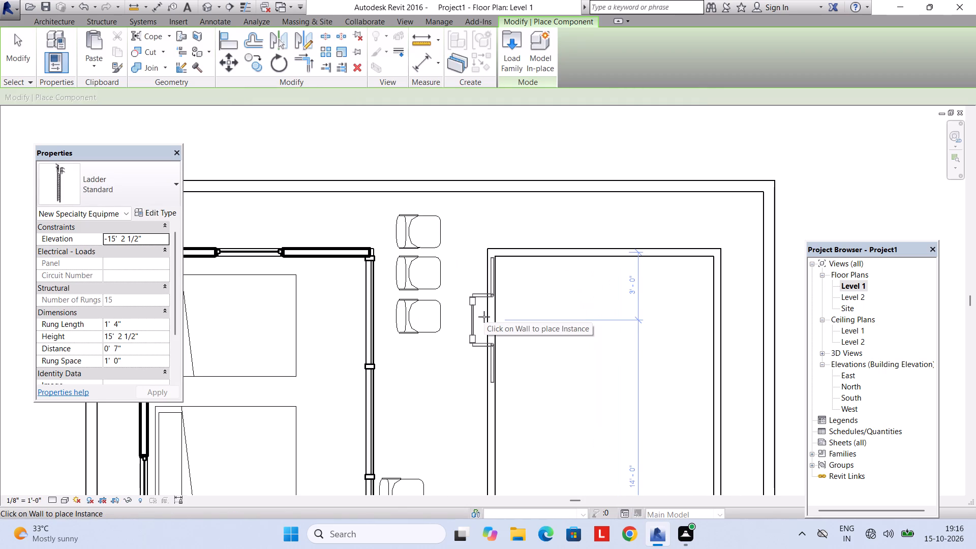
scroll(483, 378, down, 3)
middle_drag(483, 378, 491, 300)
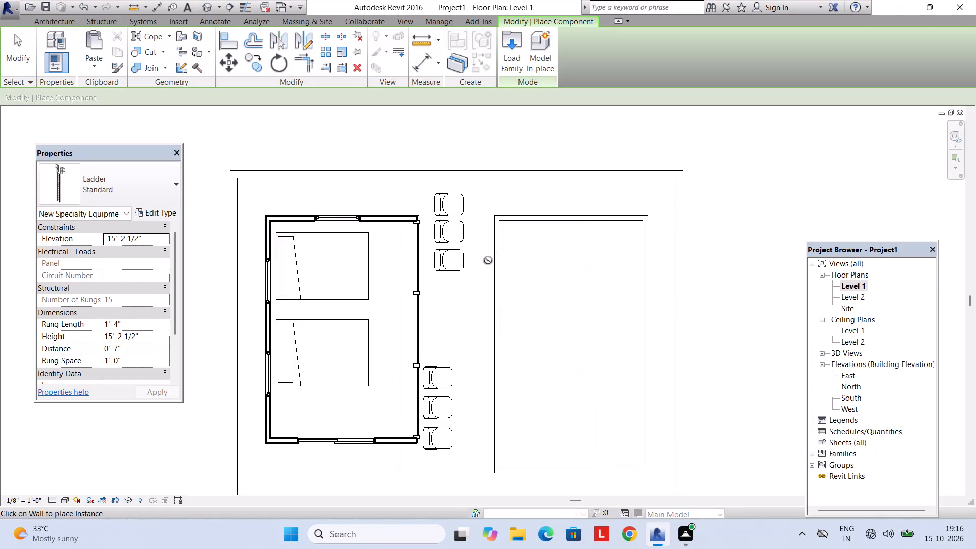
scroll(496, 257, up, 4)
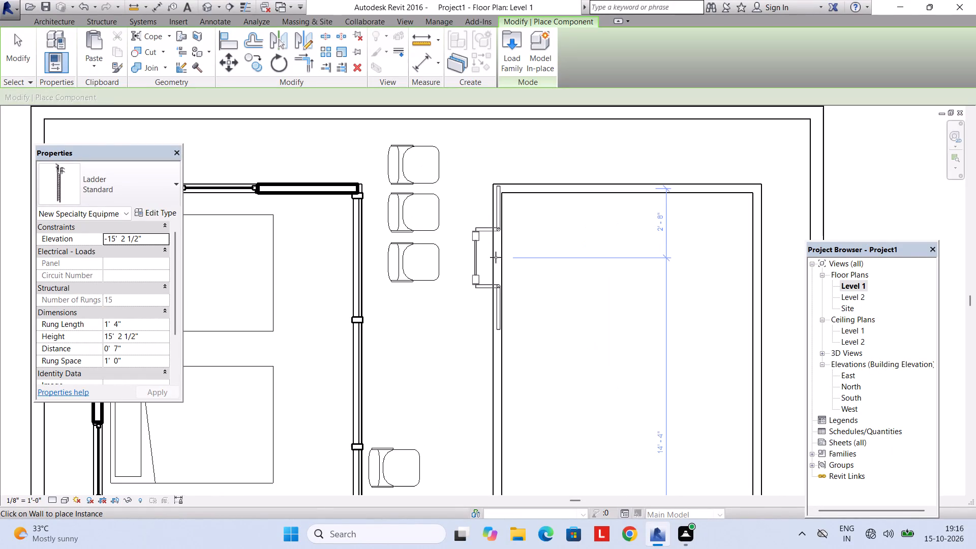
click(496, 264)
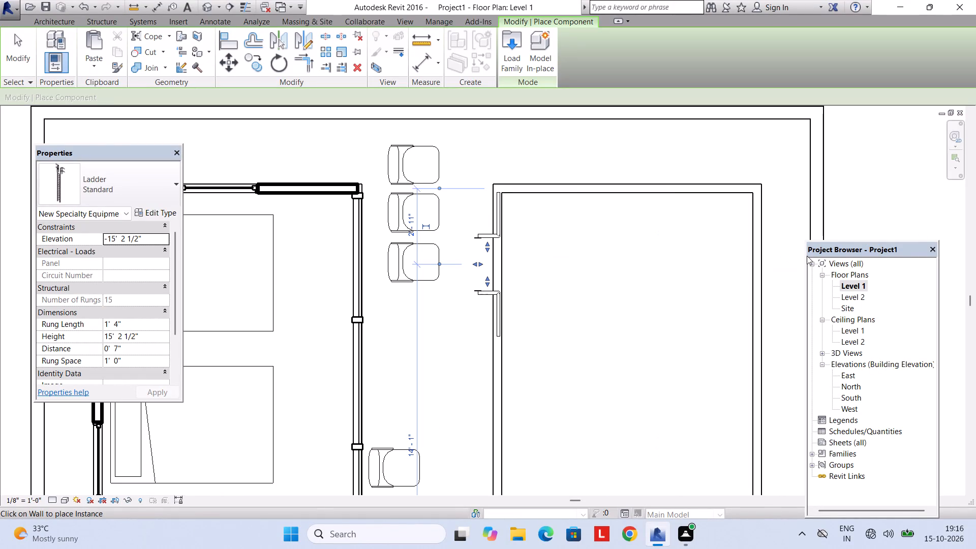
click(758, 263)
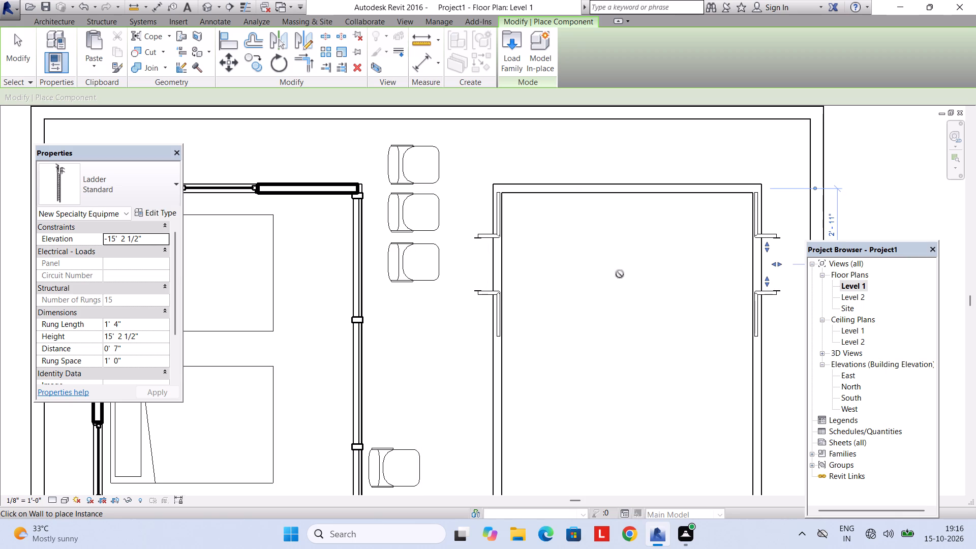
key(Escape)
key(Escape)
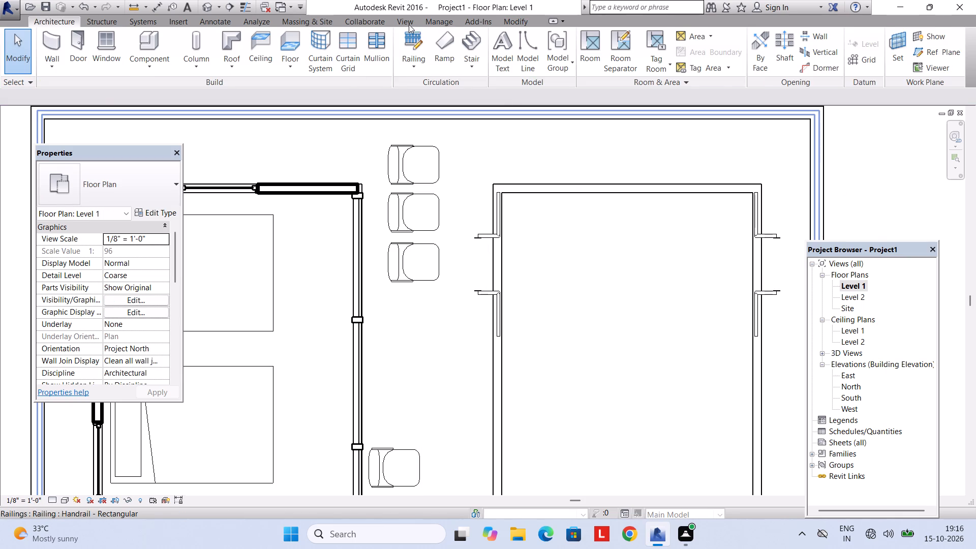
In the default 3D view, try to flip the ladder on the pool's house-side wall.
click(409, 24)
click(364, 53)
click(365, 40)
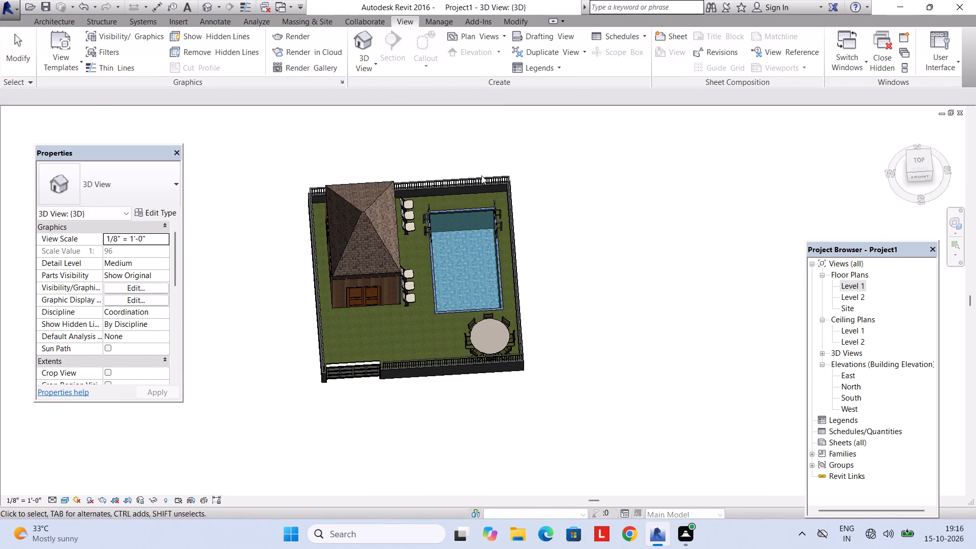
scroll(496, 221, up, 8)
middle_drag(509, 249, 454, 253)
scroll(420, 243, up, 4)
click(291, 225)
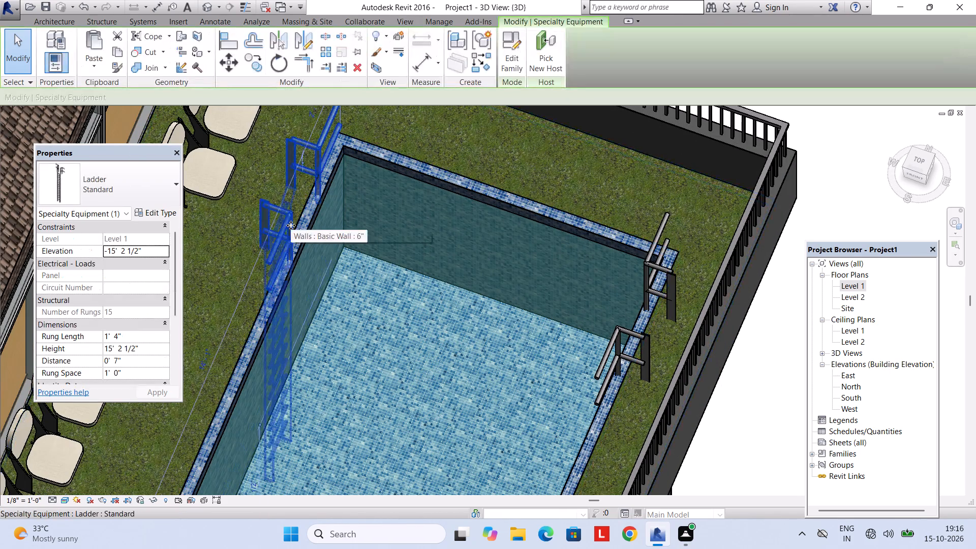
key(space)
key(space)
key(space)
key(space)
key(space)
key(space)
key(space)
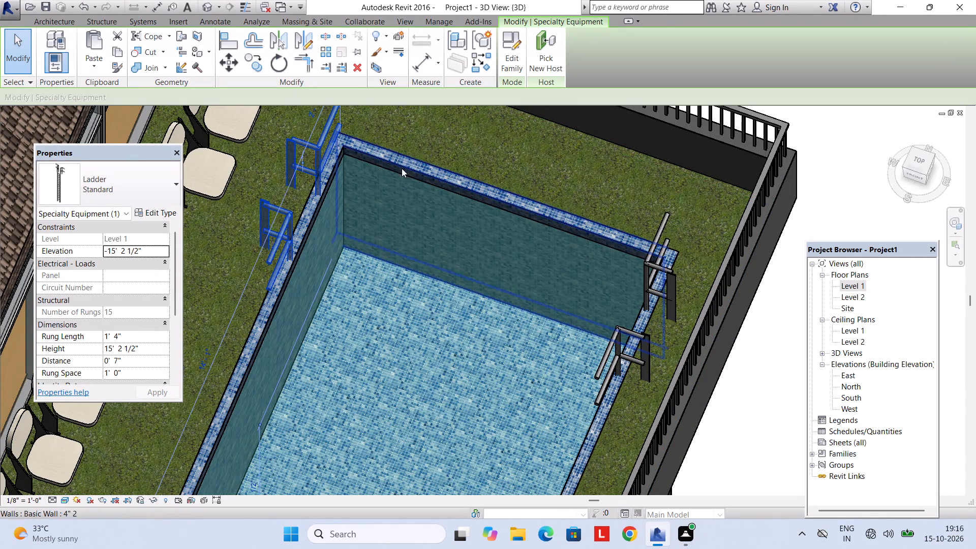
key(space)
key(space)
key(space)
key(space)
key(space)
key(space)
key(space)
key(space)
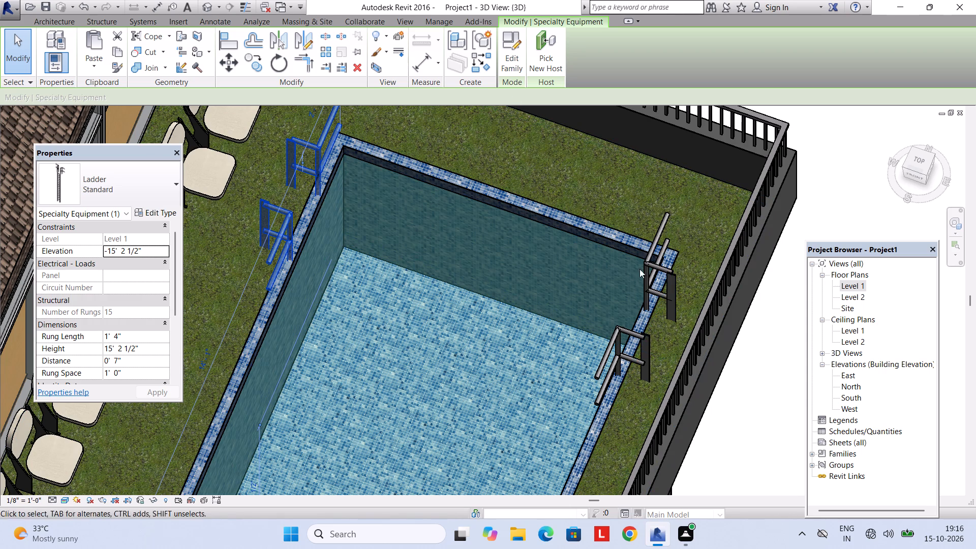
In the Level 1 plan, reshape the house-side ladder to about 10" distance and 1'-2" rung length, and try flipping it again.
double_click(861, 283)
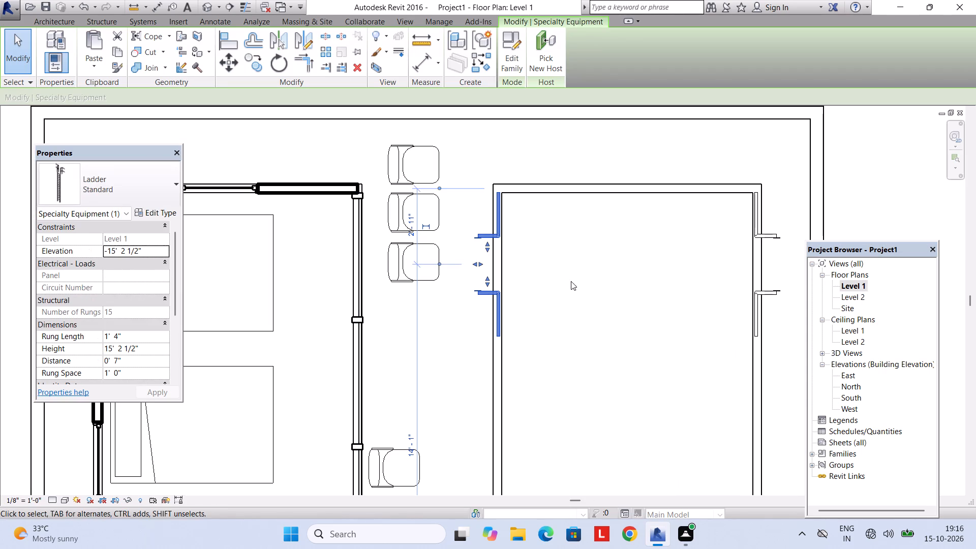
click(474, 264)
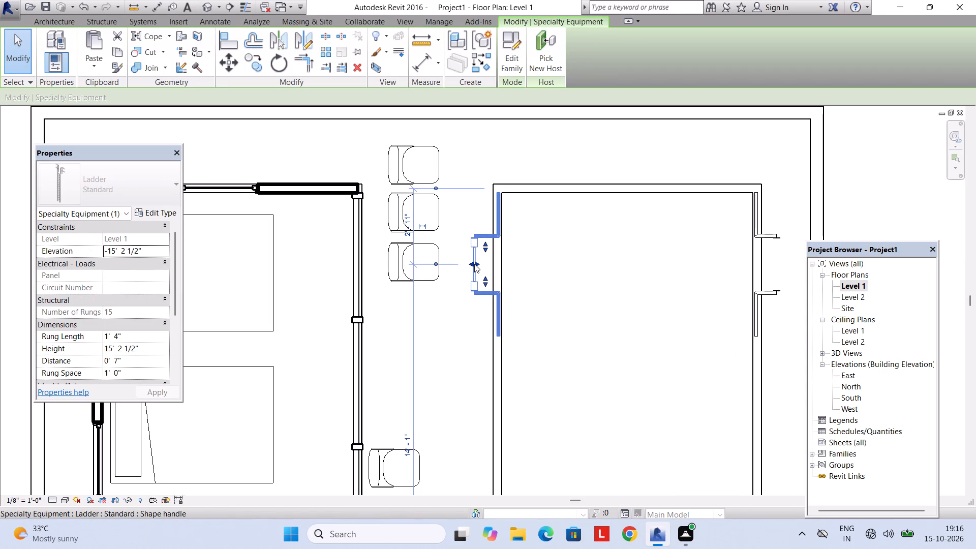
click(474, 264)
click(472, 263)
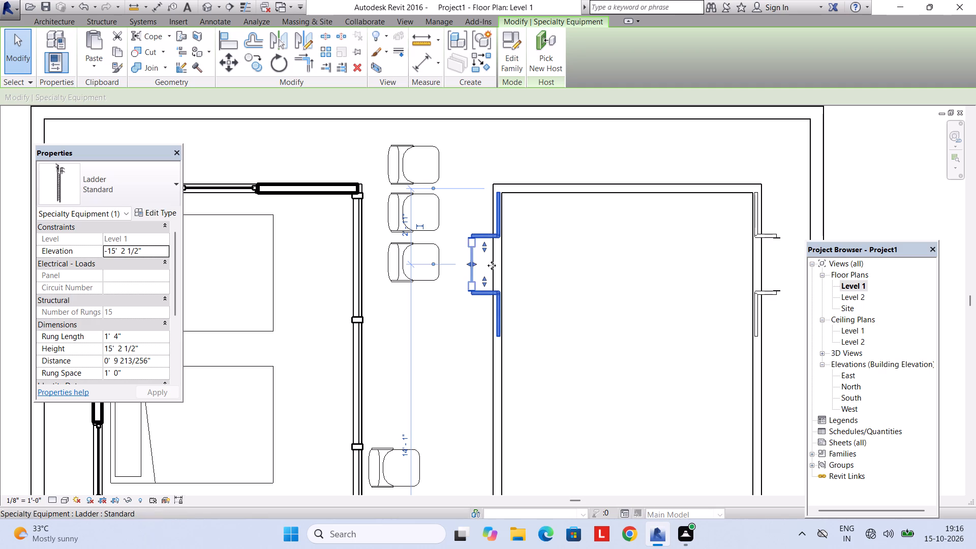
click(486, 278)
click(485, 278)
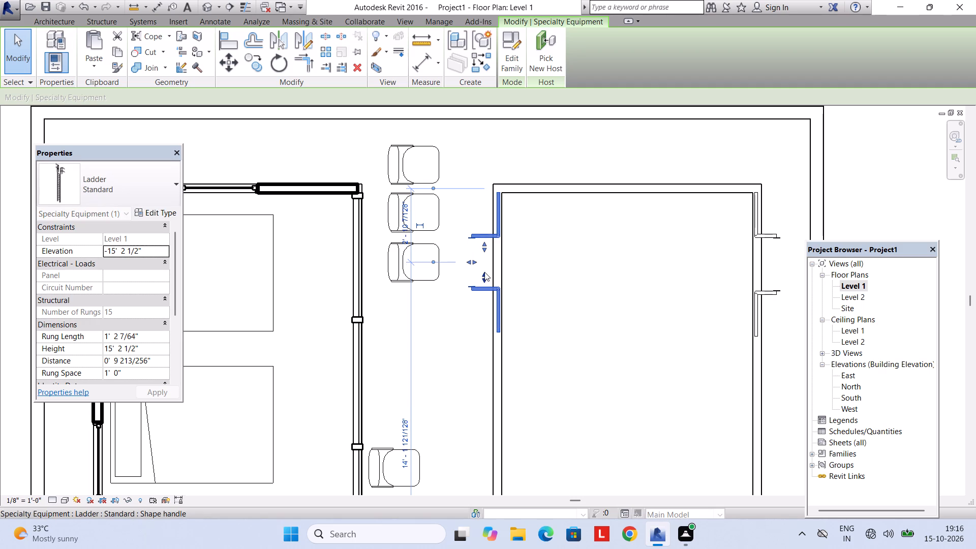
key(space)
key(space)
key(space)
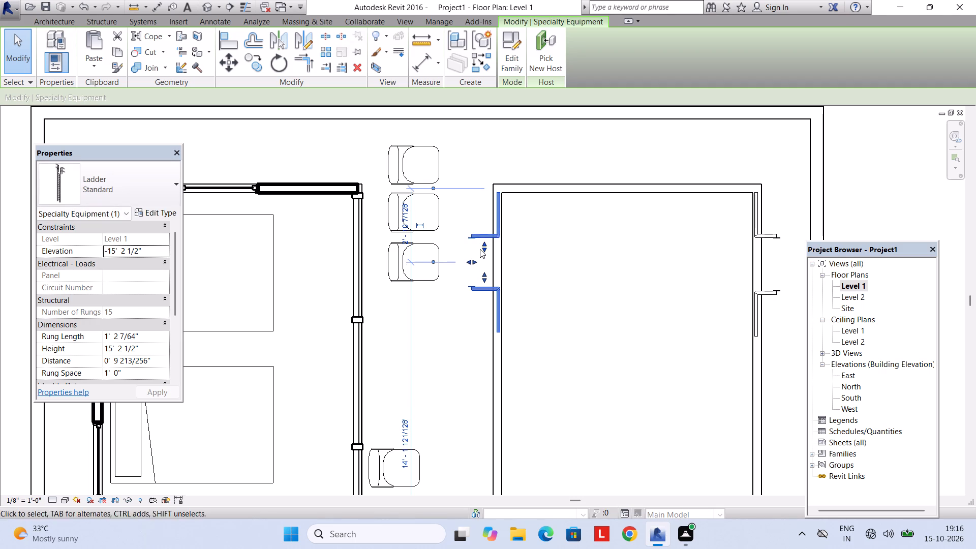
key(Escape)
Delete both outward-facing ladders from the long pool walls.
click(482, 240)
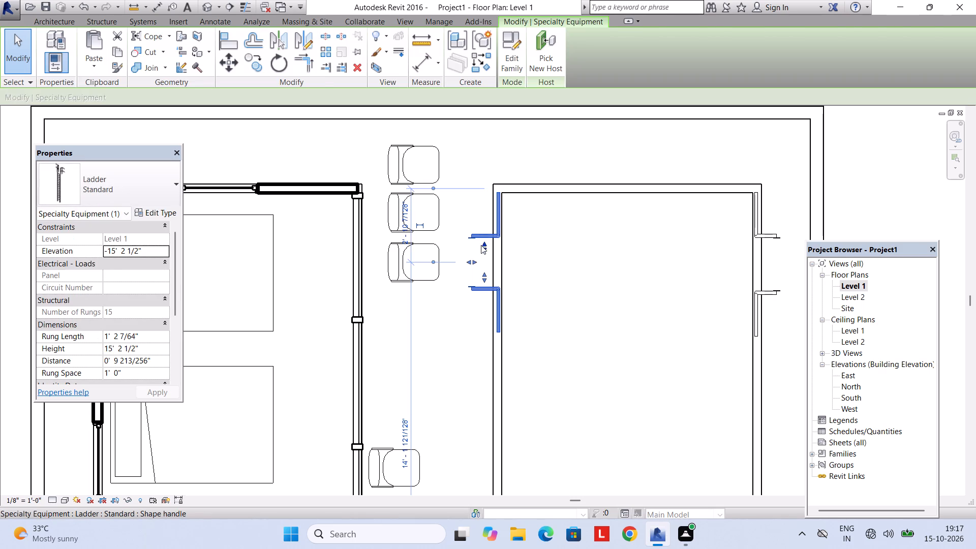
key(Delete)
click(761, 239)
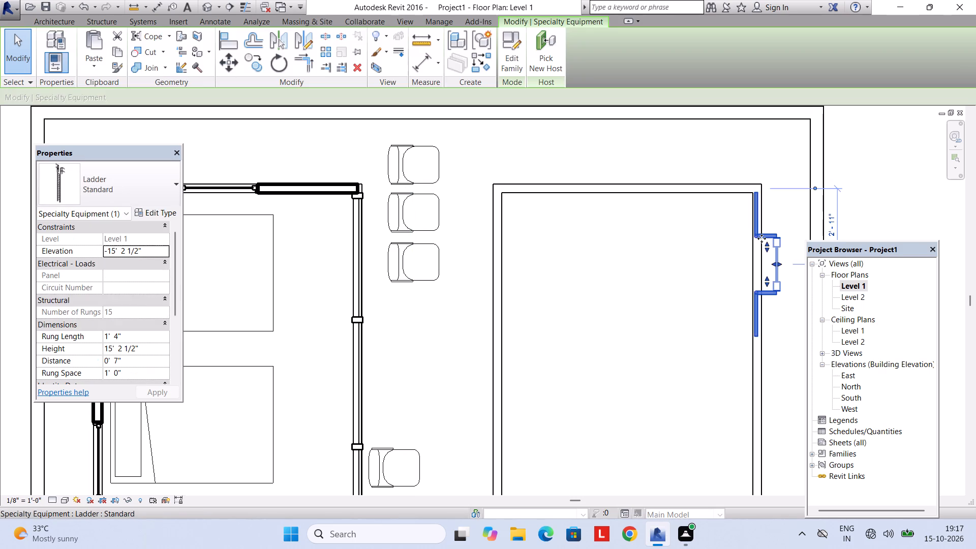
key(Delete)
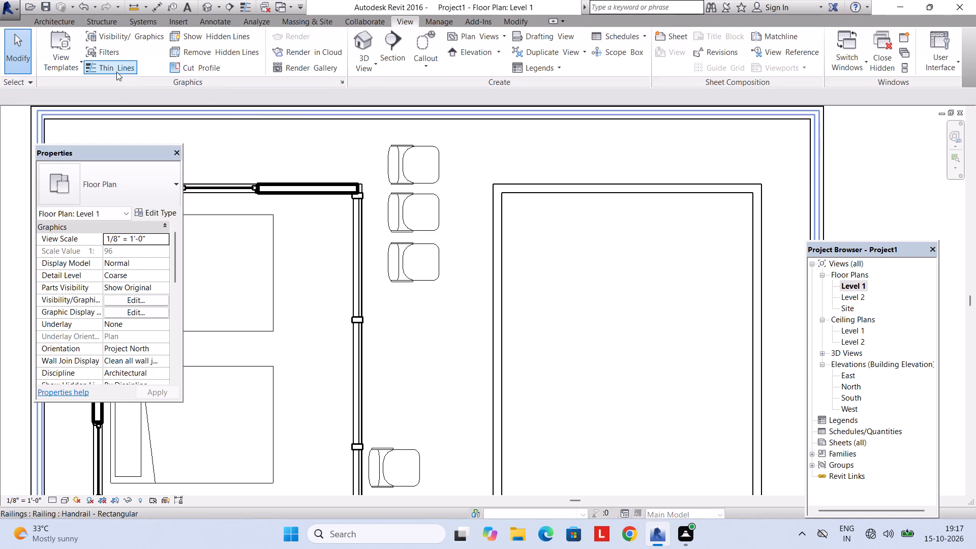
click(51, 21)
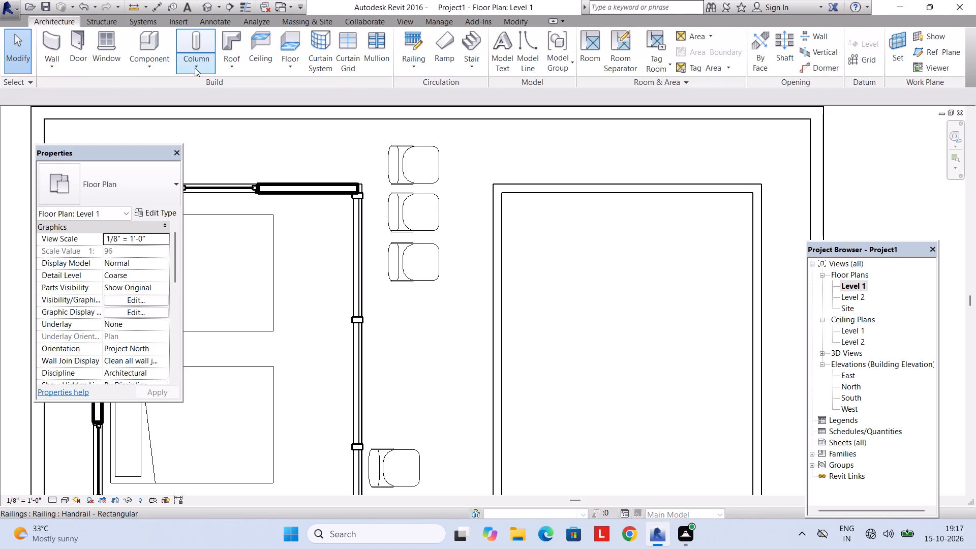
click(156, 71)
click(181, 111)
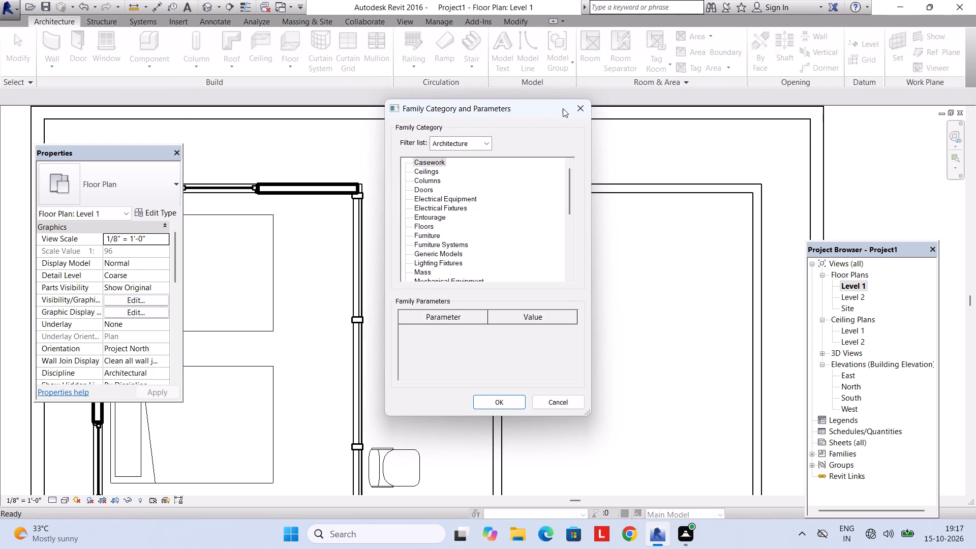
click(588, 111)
Place Standard ladders facing into the pool on both long walls, about 2'-10" (house side) and 2'-11" (opposite side) from the north end.
click(136, 69)
click(159, 88)
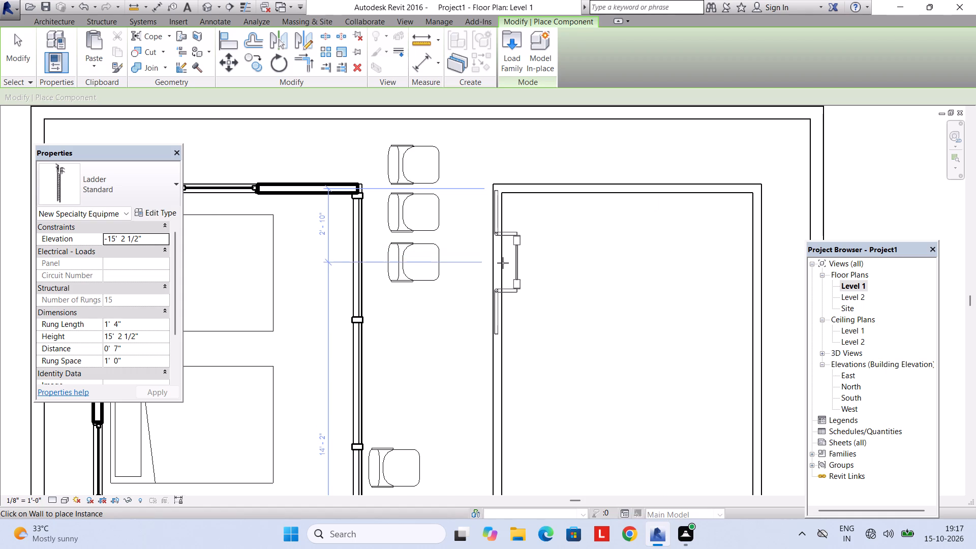
click(503, 263)
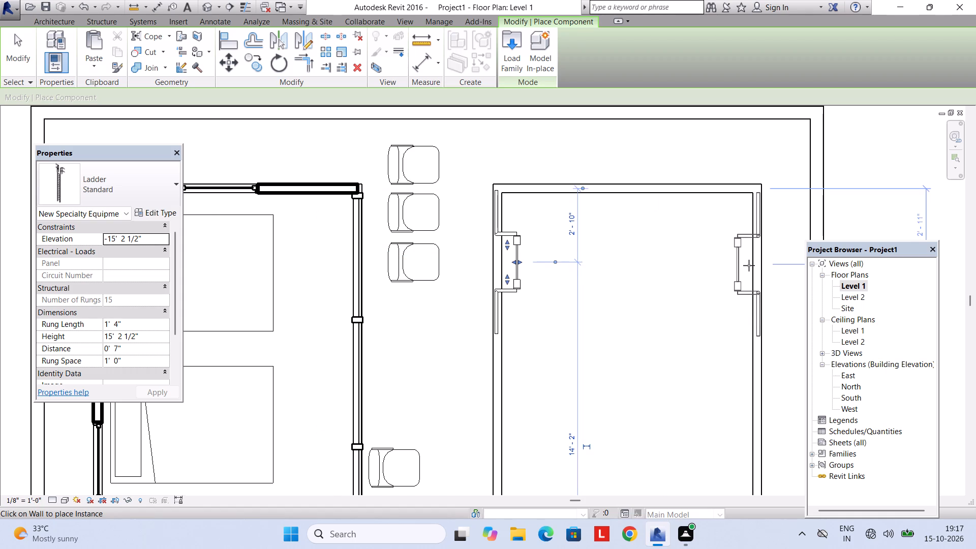
click(749, 265)
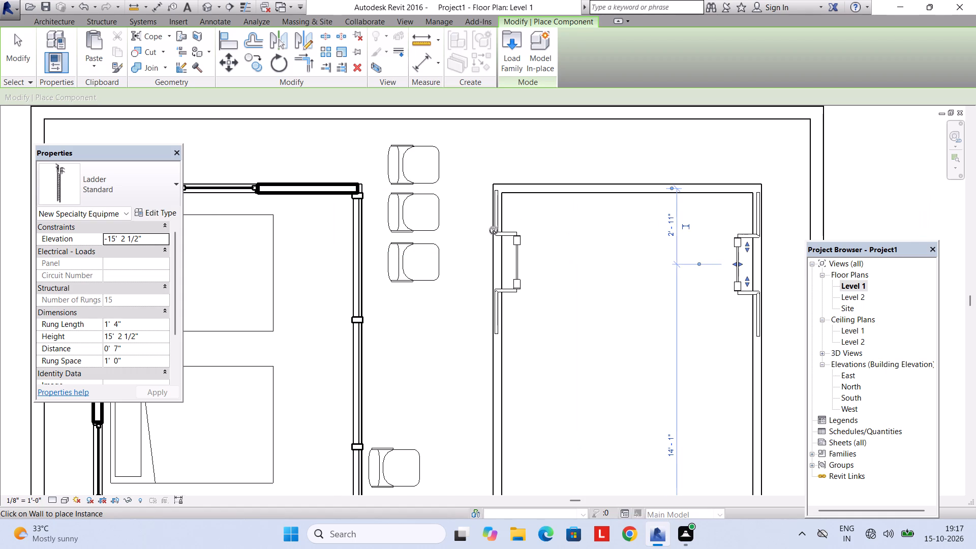
key(Escape)
key(Escape)
key(Escape)
In the default 3D view, select all instances of the pool ladder and set their elevation to -6'.
click(403, 24)
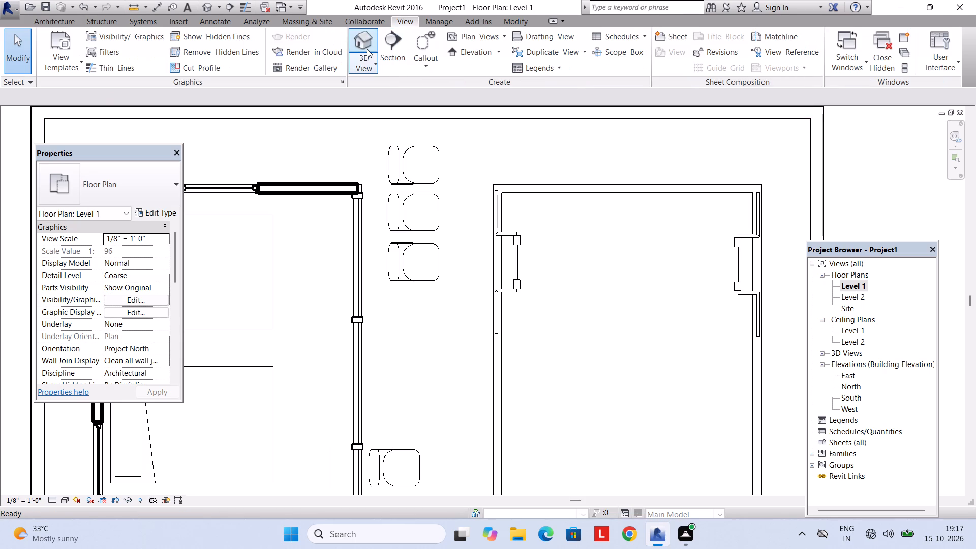
click(367, 49)
scroll(556, 241, up, 2)
middle_drag(556, 241, 612, 193)
scroll(609, 198, down, 3)
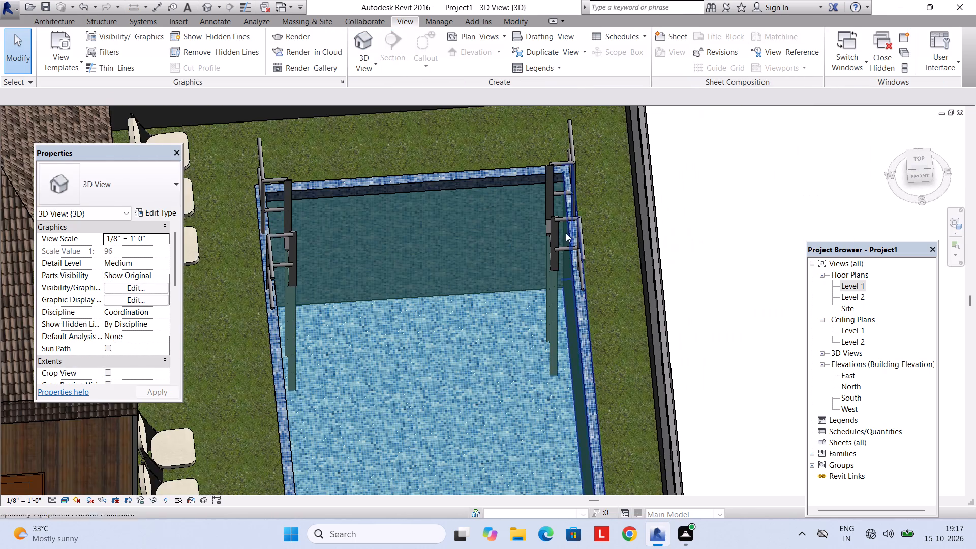
scroll(566, 233, down, 1)
middle_drag(566, 233, 627, 200)
shift+middle_drag(611, 237, 475, 199)
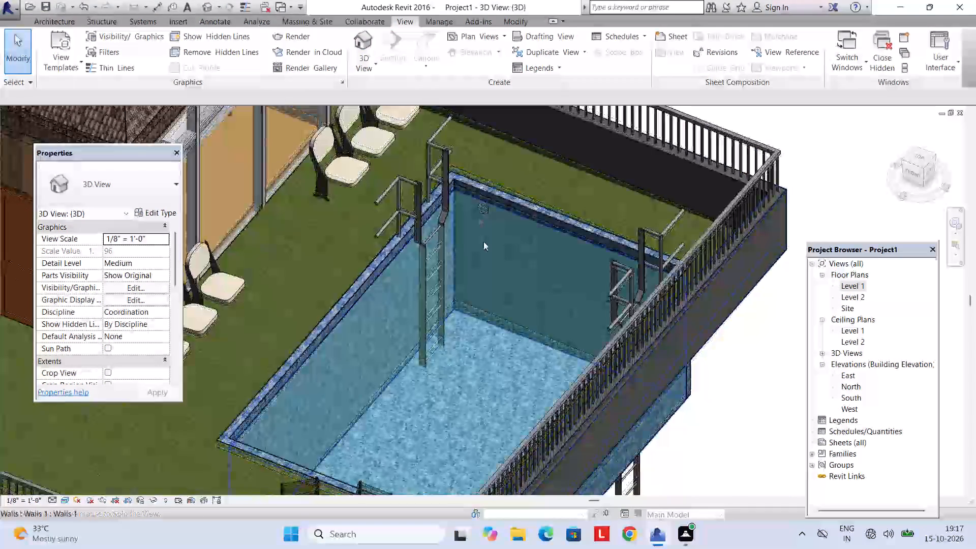
scroll(484, 242, down, 6)
click(542, 370)
text(SA)
click(150, 253)
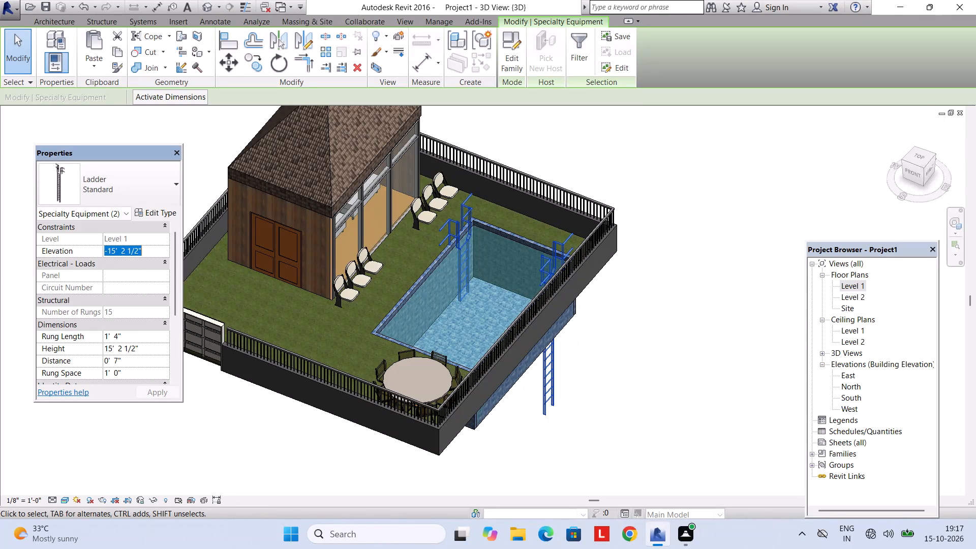
text(-6')
key(Return)
key(Return)
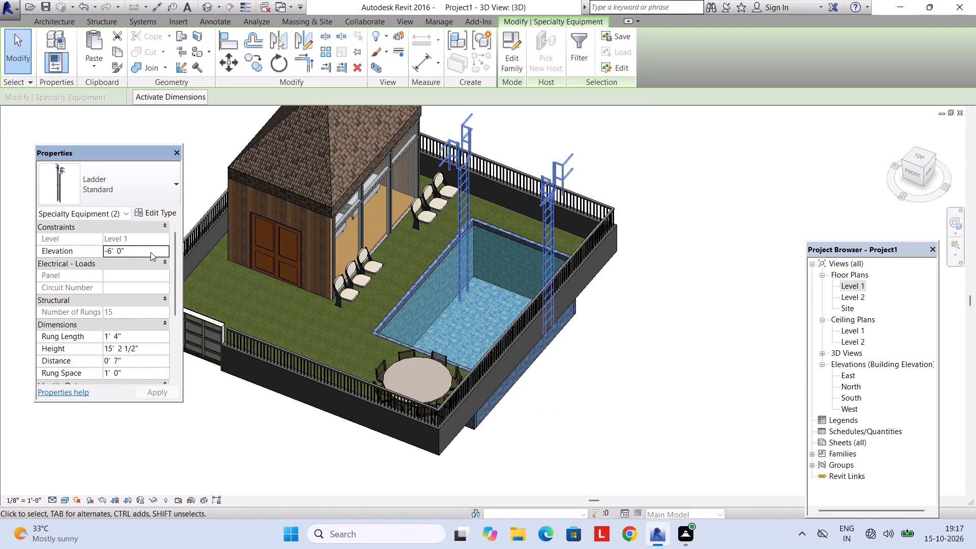
Set the height of both selected pool ladders to 6'.
click(142, 348)
drag(142, 348, 88, 345)
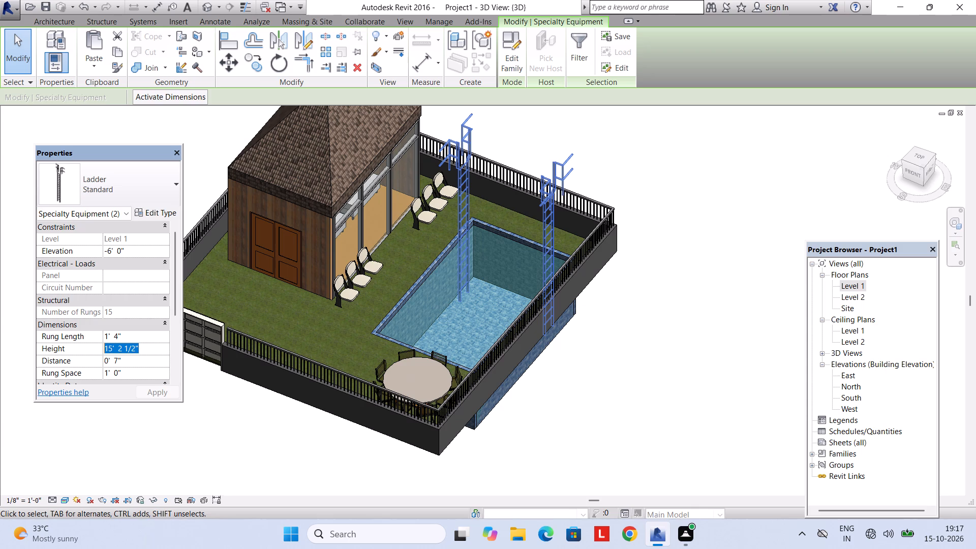
drag(88, 345, 54, 351)
text(6')
key(Return)
key(Return)
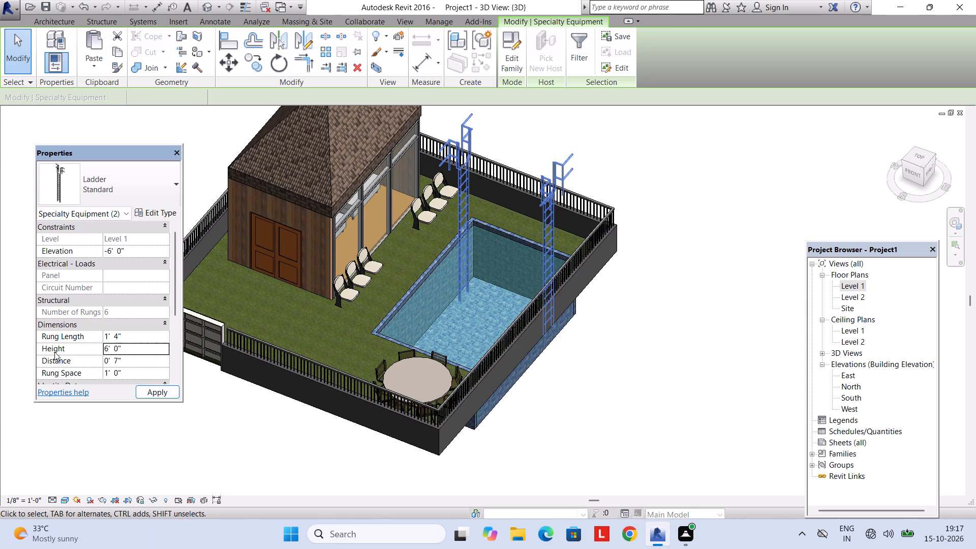
key(Escape)
key(Escape)
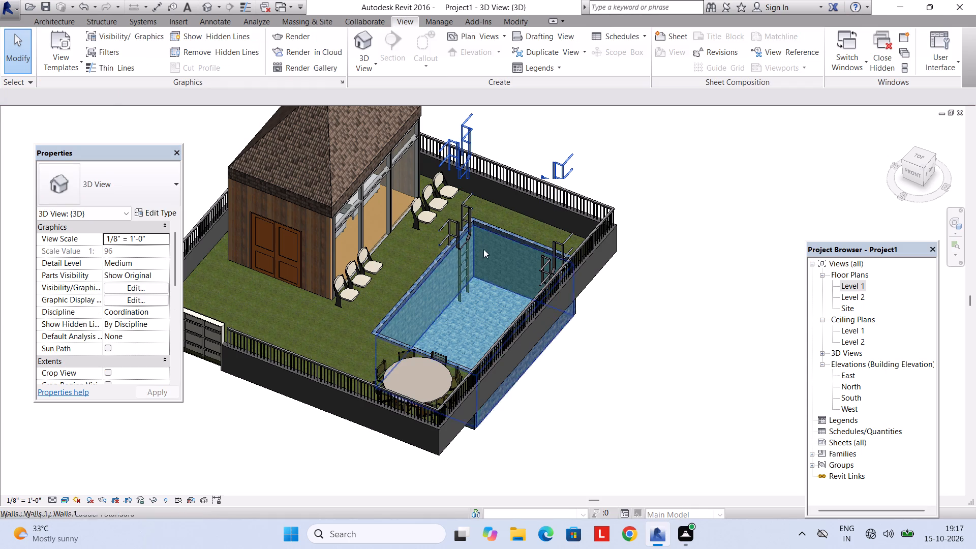
key(Escape)
key(Escape)
Open the Ladder family for editing from the ladder on the pool wall opposite the house.
shift+middle_drag(515, 269, 601, 217)
scroll(537, 202, up, 2)
scroll(499, 241, up, 3)
shift+middle_drag(509, 246, 473, 266)
shift+middle_drag(485, 269, 583, 239)
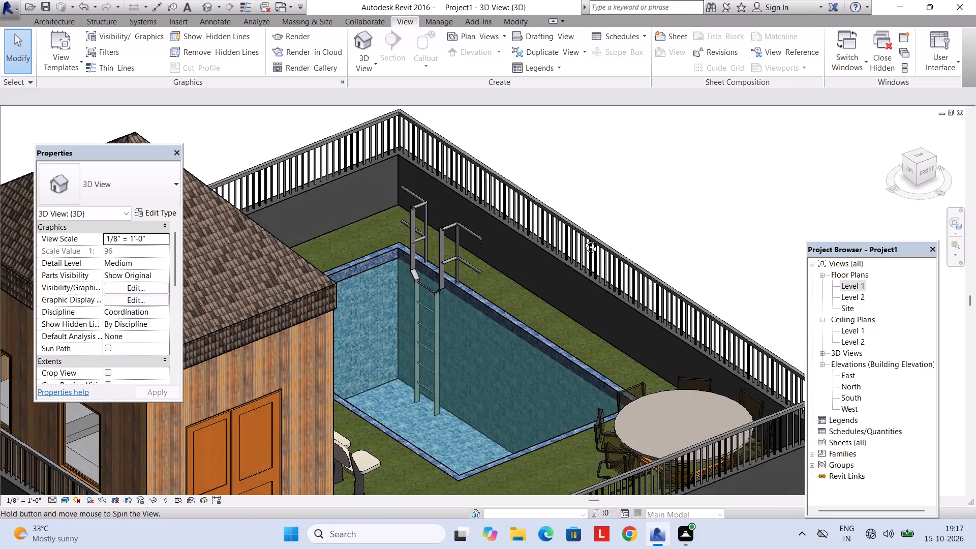
shift+middle_drag(583, 239, 584, 237)
click(454, 233)
click(517, 55)
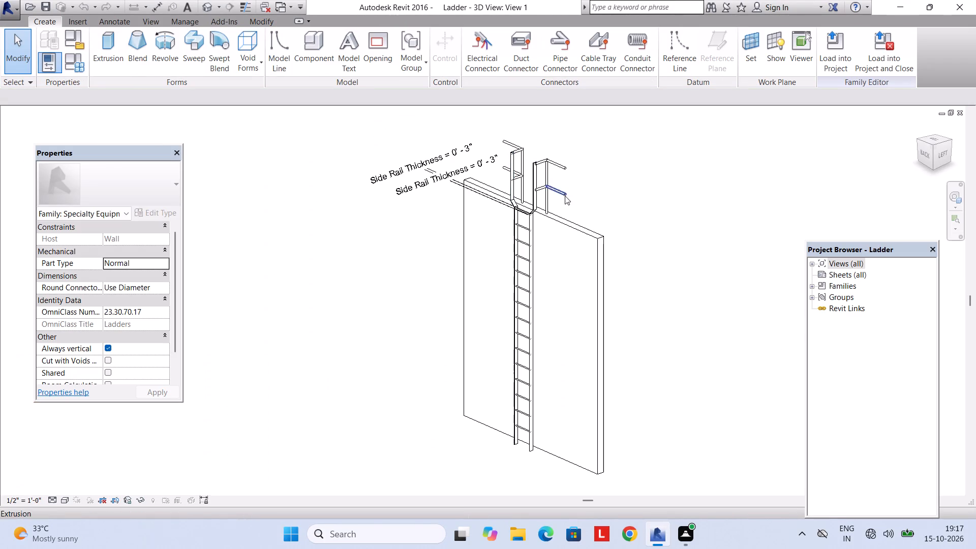
Delete the handrail bars and post attached to the top of one side rail in the Ladder family.
scroll(565, 186, up, 4)
middle_drag(559, 192, 579, 211)
click(565, 211)
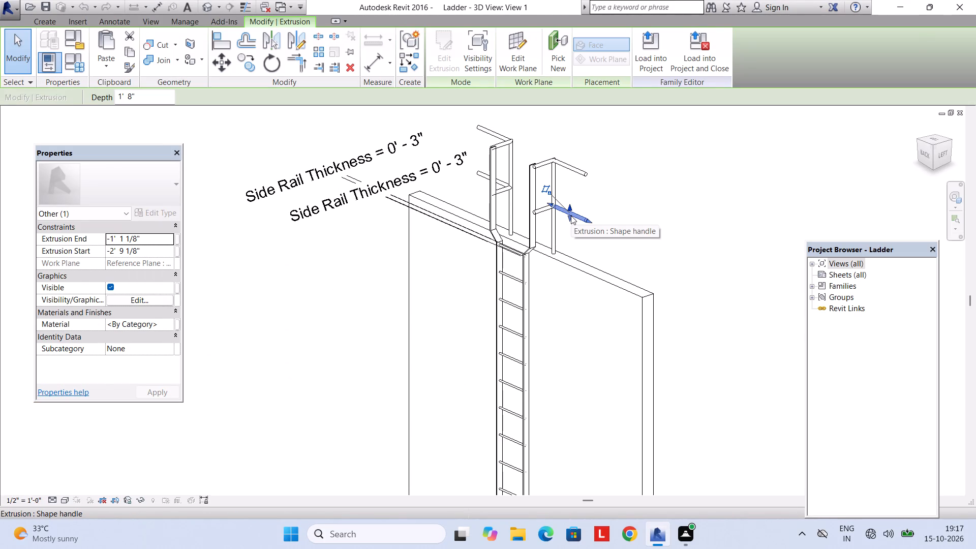
key(Delete)
click(573, 170)
key(Delete)
click(556, 168)
key(Delete)
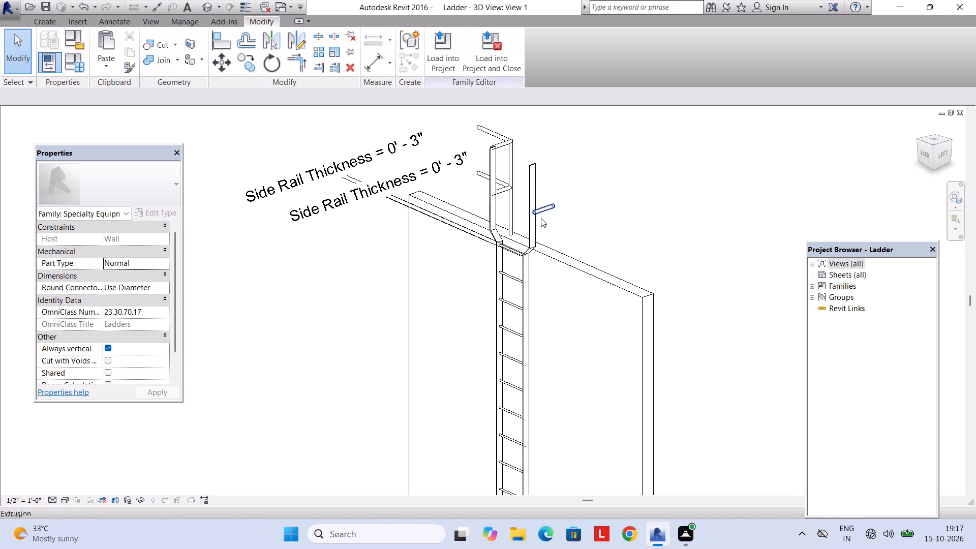
shift+middle_drag(542, 242, 613, 231)
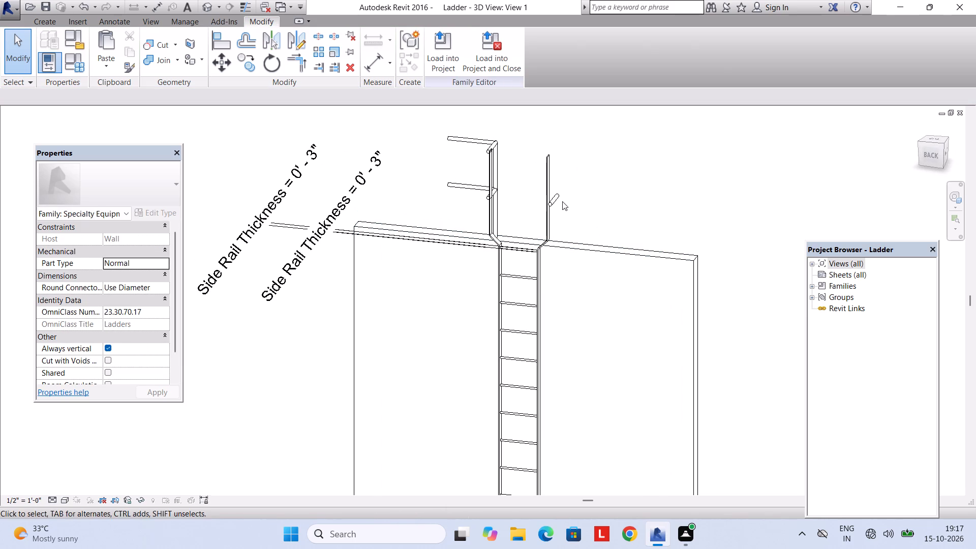
click(556, 198)
key(Delete)
Delete the matching handrail bars and post from the other side rail, leaving plain side rails above the wall.
click(473, 190)
key(Delete)
shift+middle_drag(484, 215, 543, 215)
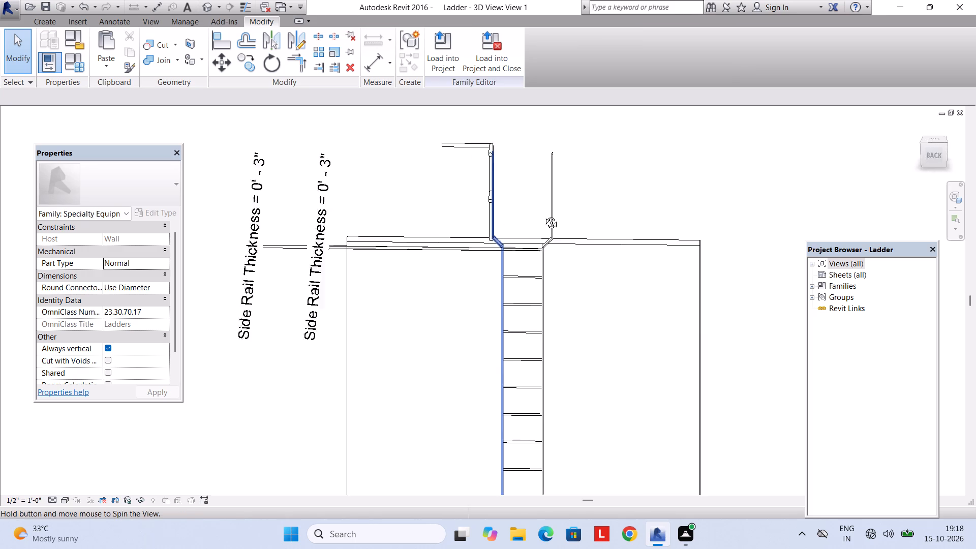
shift+middle_drag(543, 215, 591, 211)
scroll(472, 202, up, 2)
click(507, 203)
key(Delete)
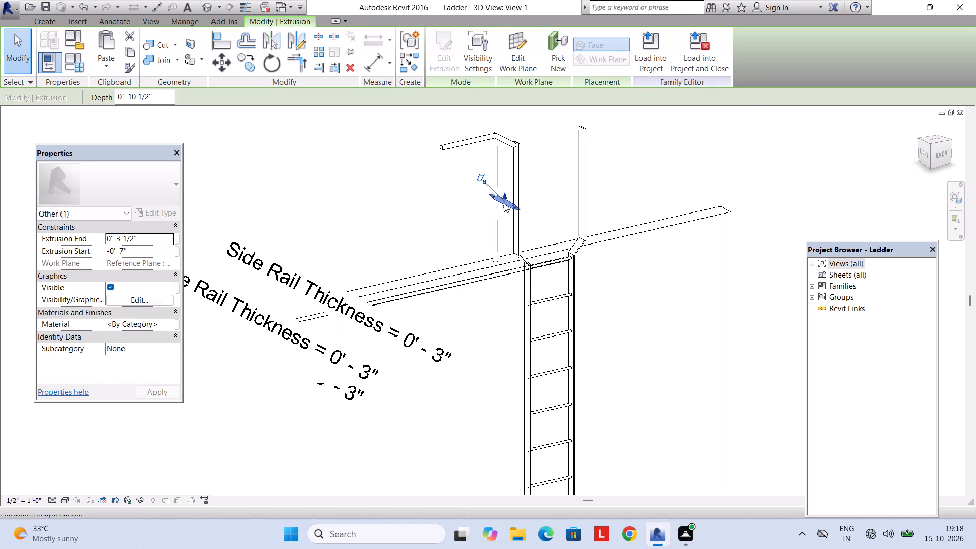
click(493, 199)
key(Delete)
click(478, 141)
key(Delete)
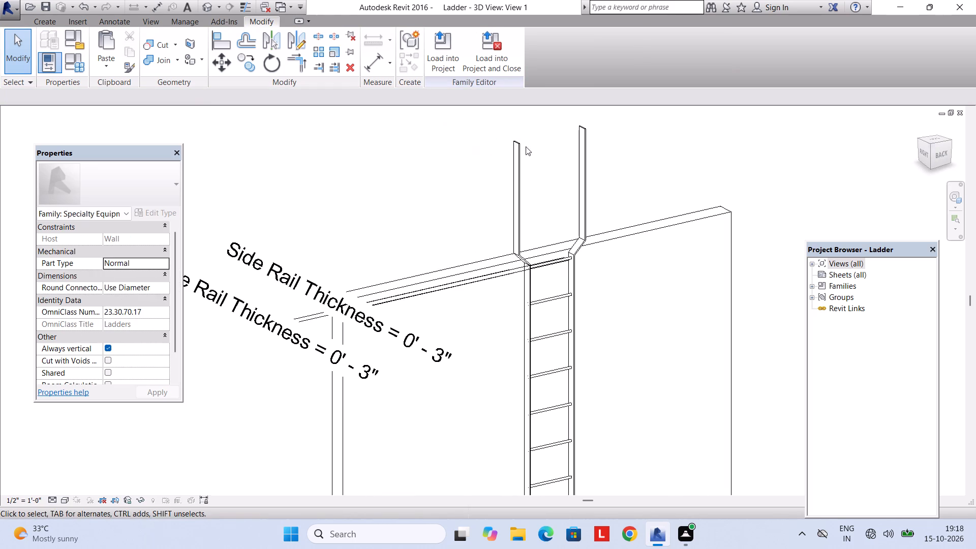
Load the edited Ladder family into Project1, overwriting the existing version and its parameter values.
click(439, 54)
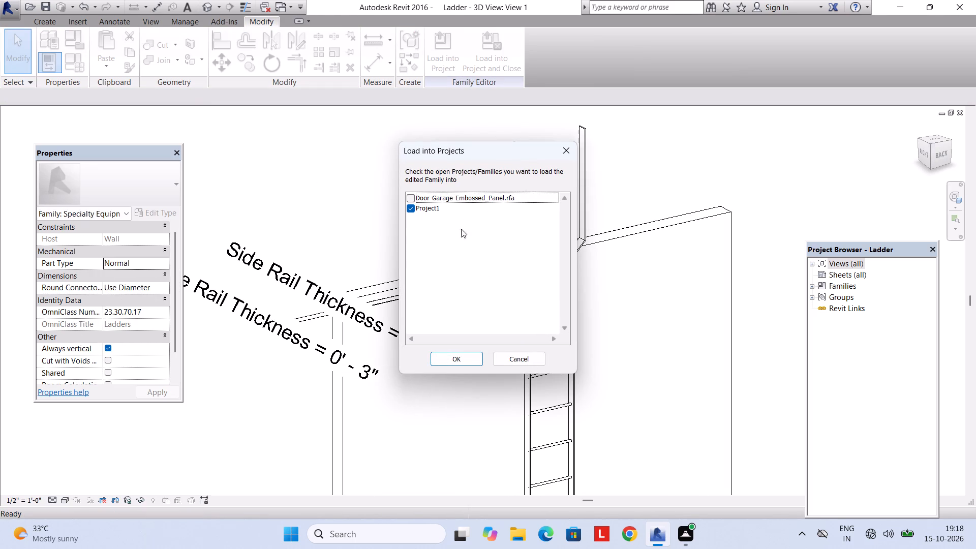
click(452, 361)
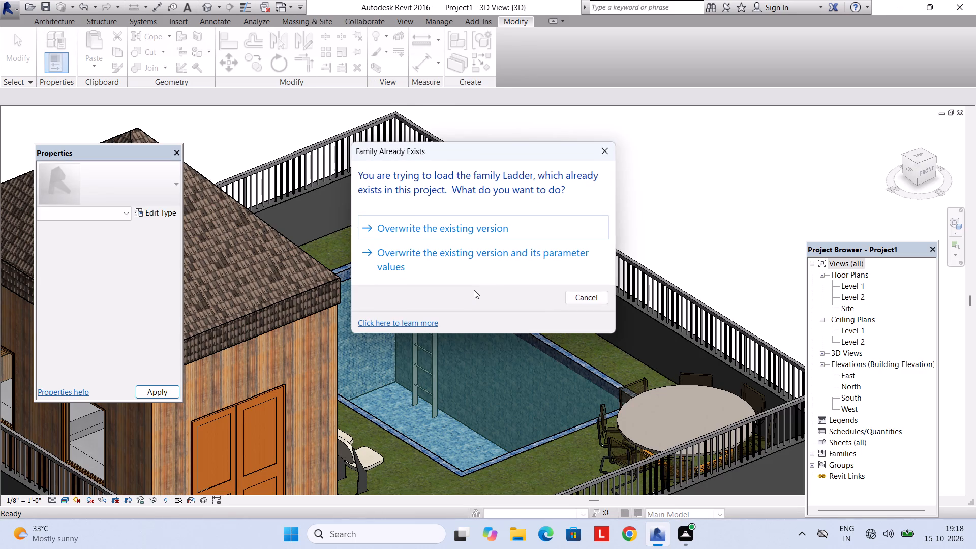
click(506, 255)
Examine the simplified ladders around the pool from several angles in the 3D view.
shift+middle_drag(485, 261, 423, 261)
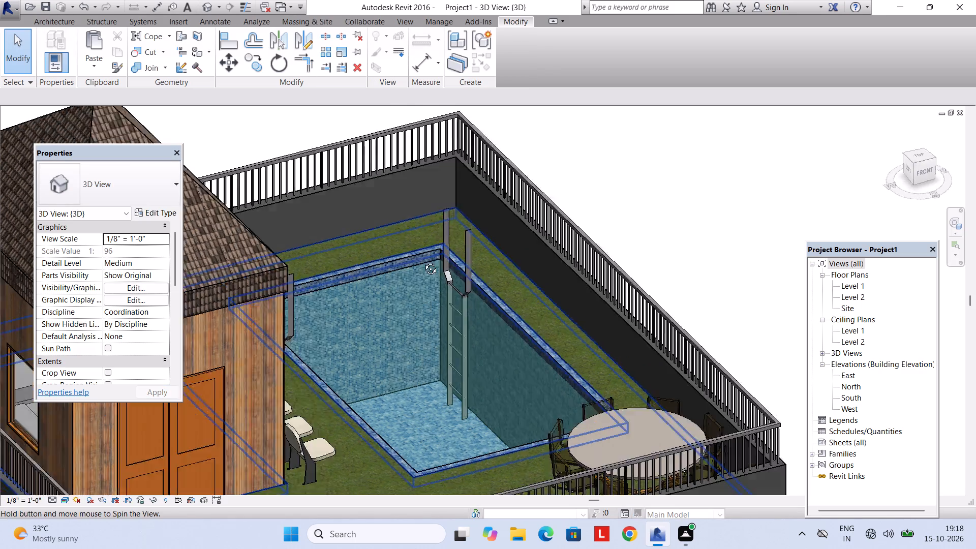
shift+middle_drag(423, 261, 362, 261)
scroll(365, 259, down, 1)
middle_drag(384, 292, 433, 286)
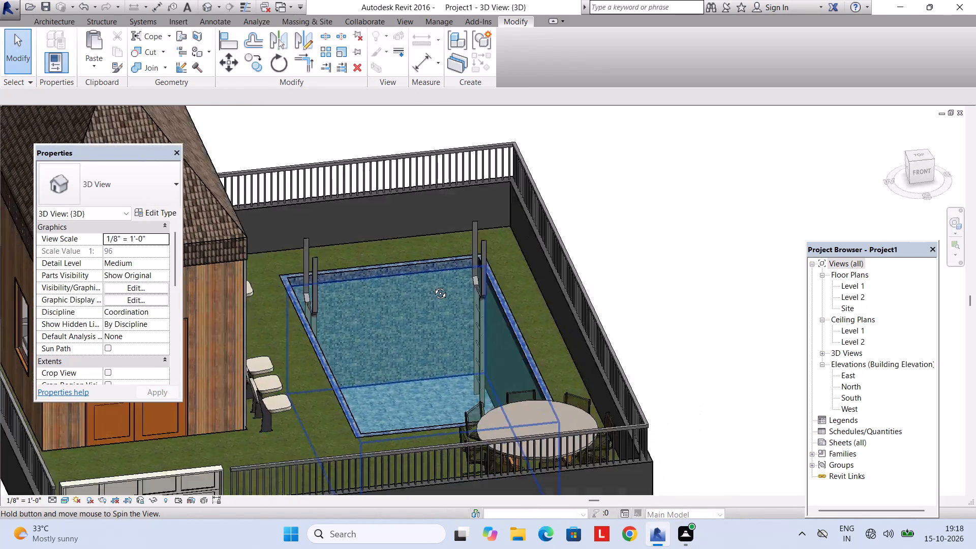
middle_drag(433, 286, 374, 295)
scroll(385, 271, down, 3)
shift+middle_drag(385, 271, 408, 322)
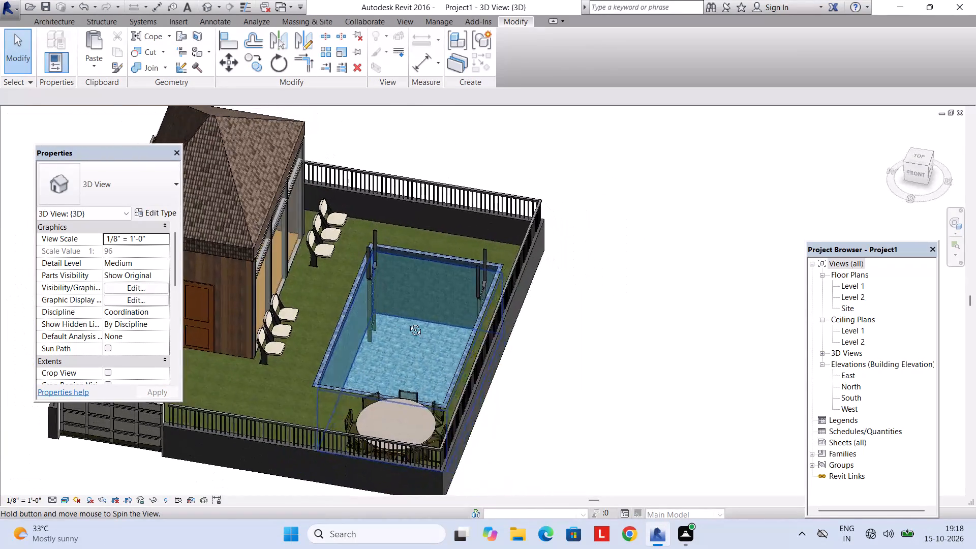
shift+middle_drag(408, 322, 468, 322)
Nudge the ladder on the wall opposite the house up to an elevation of -5' 11 1/4".
scroll(433, 289, up, 8)
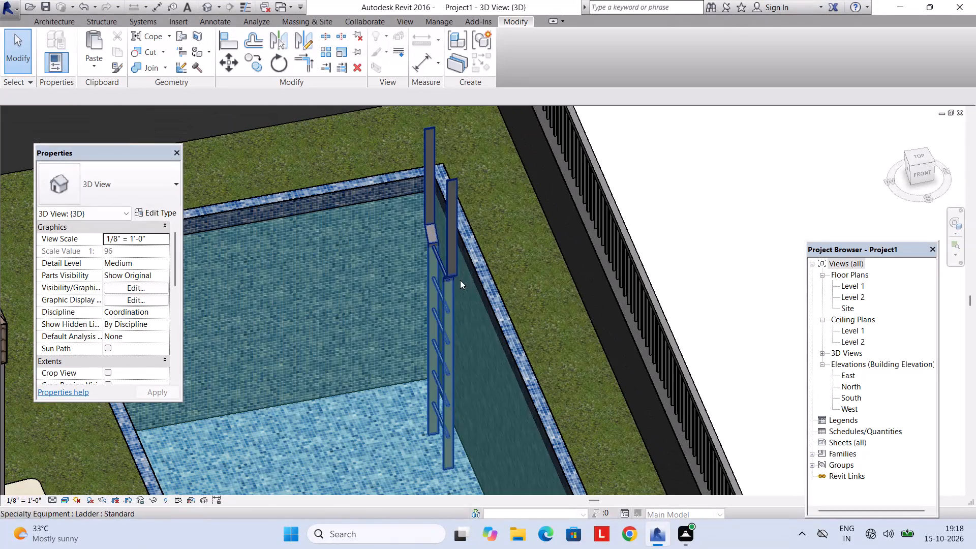
shift+middle_drag(459, 282, 432, 295)
click(492, 279)
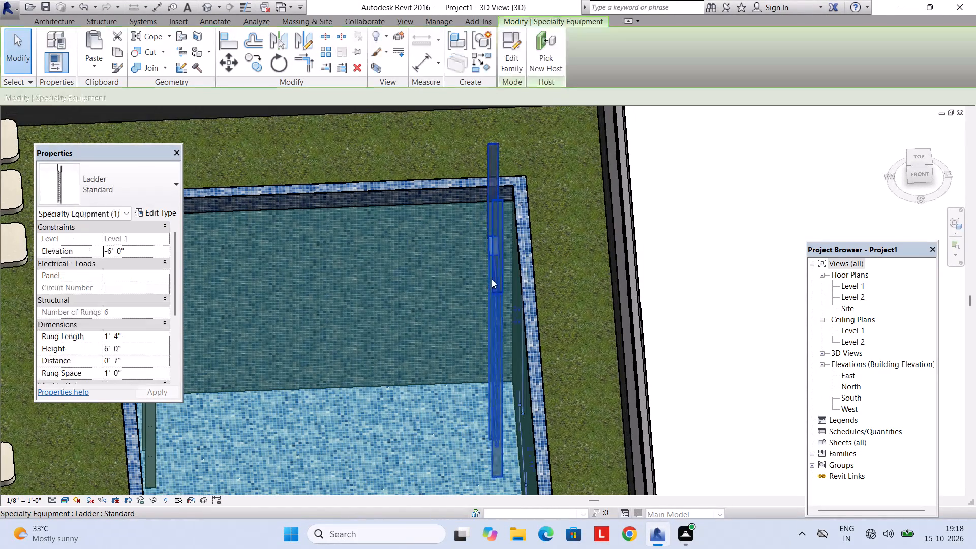
key(Right)
key(Right)
key(Left)
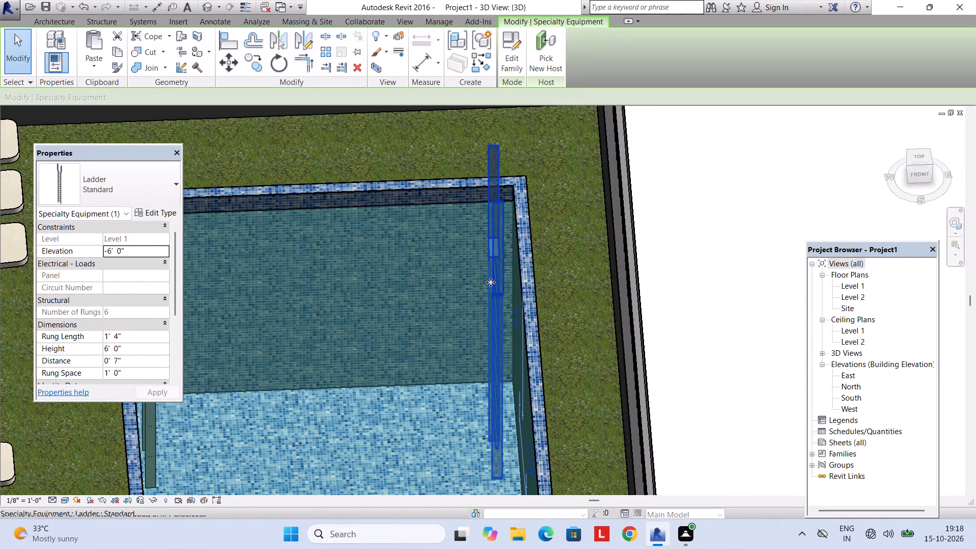
key(Left)
key(Up)
key(Up)
key(Up)
key(Down)
key(Down)
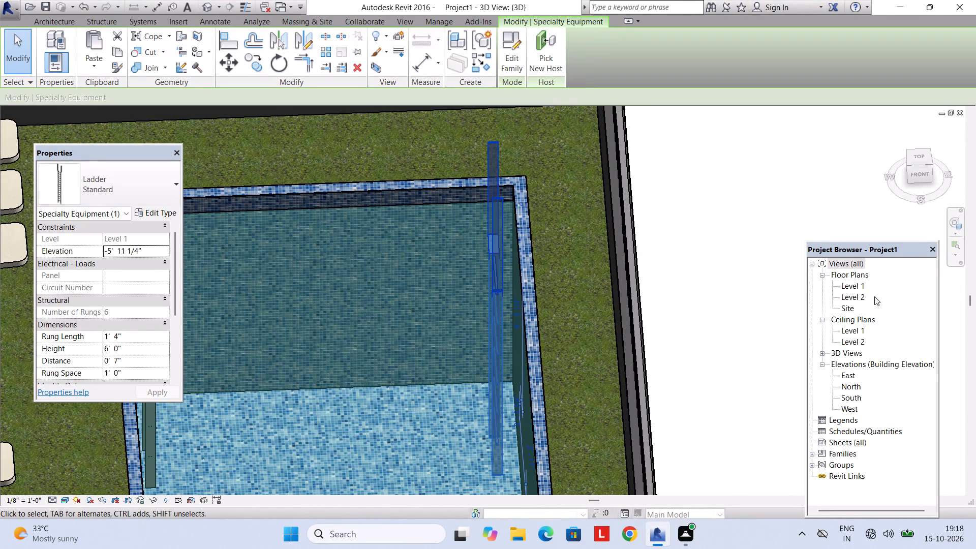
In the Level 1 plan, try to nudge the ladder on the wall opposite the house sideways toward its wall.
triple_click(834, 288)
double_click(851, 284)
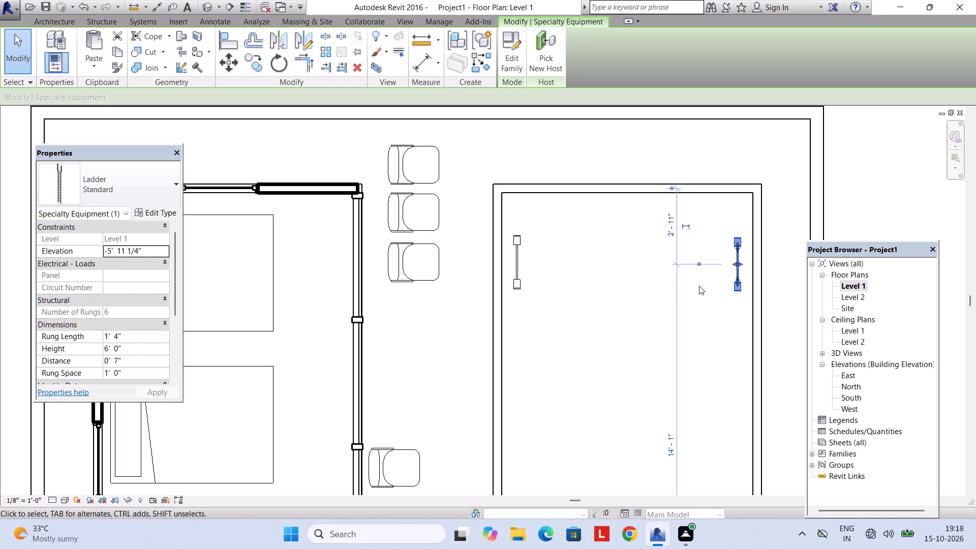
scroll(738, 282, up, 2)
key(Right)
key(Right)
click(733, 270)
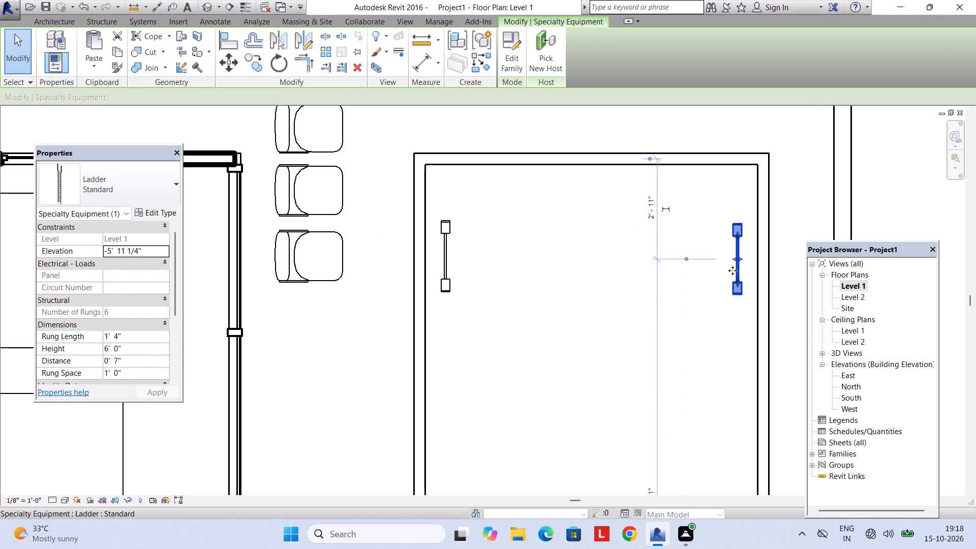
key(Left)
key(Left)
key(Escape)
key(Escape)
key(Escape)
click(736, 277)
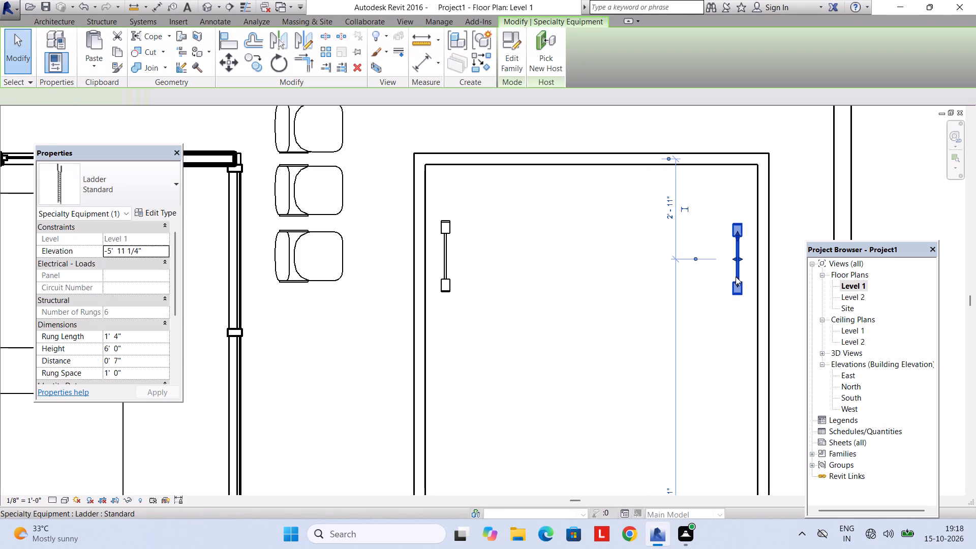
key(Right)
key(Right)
Pull the ladder opposite the house closer to its wall, reducing its distance to about 1 1/2".
drag(738, 260, 744, 261)
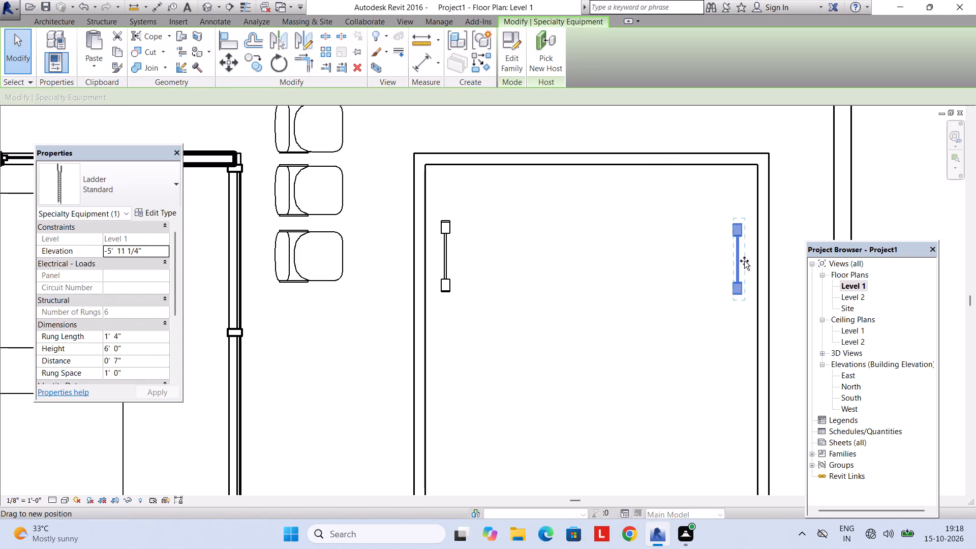
click(745, 256)
drag(748, 259, 764, 260)
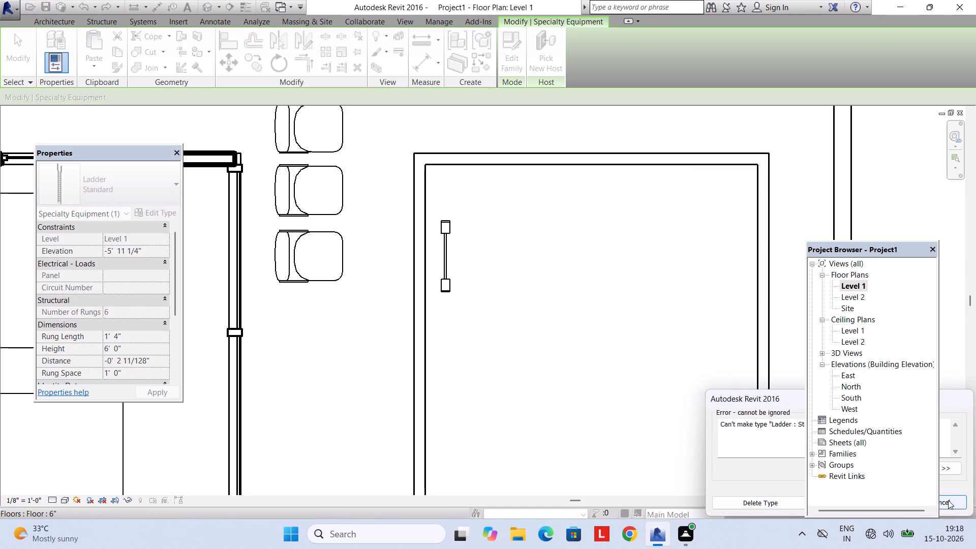
click(948, 500)
scroll(748, 258, up, 4)
click(749, 247)
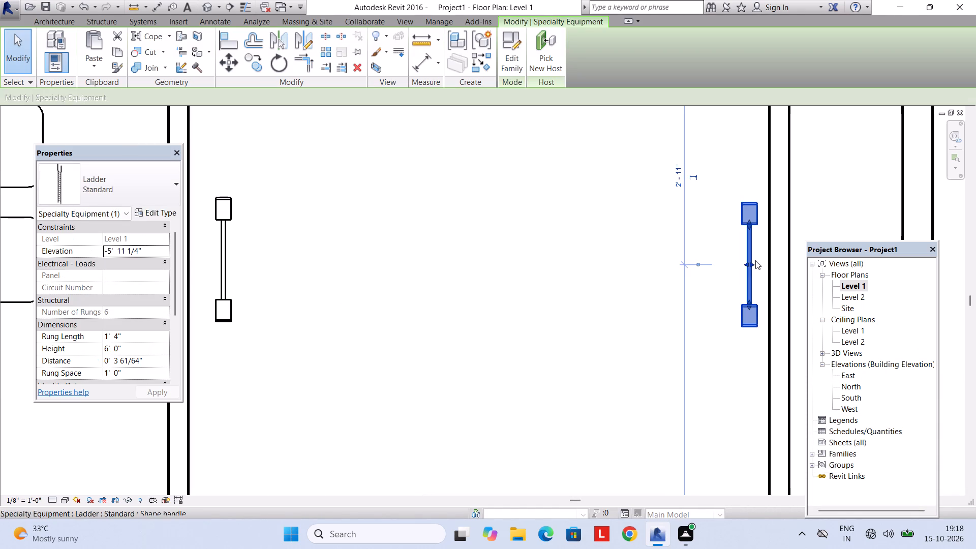
drag(753, 264, 761, 264)
Pull the house-side ladder in against the inner face of its pool wall.
scroll(493, 236, down, 2)
middle_drag(492, 236, 613, 235)
scroll(418, 243, up, 3)
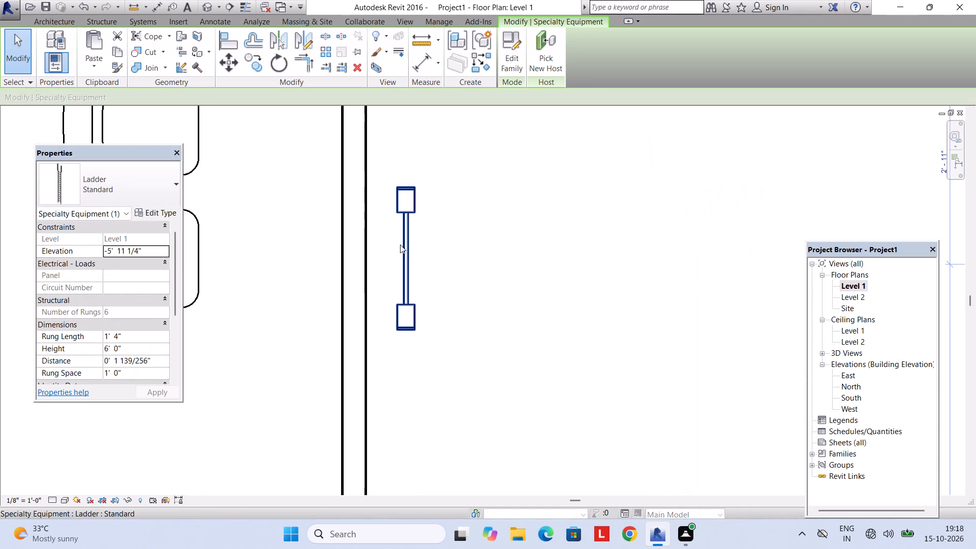
click(404, 245)
drag(402, 257, 378, 257)
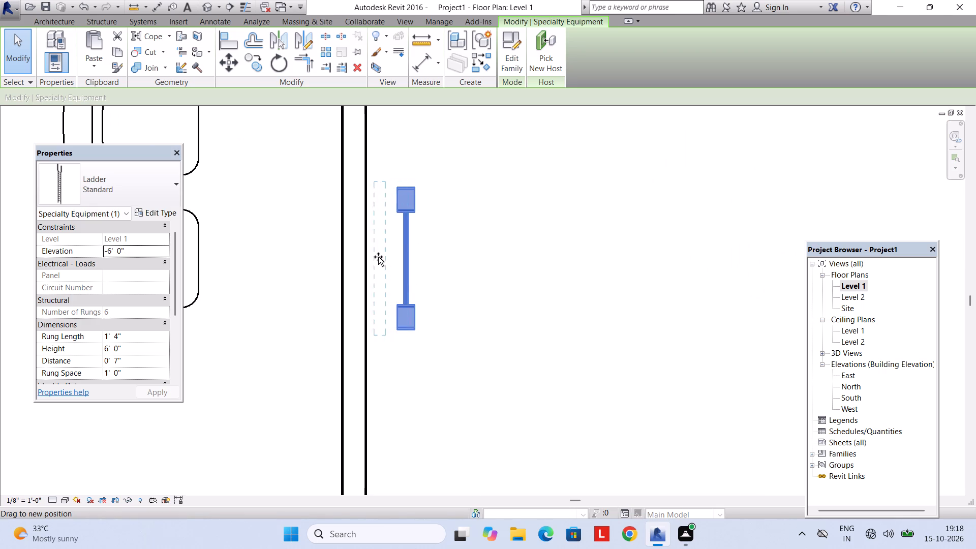
drag(378, 257, 374, 257)
key(Escape)
scroll(518, 241, down, 2)
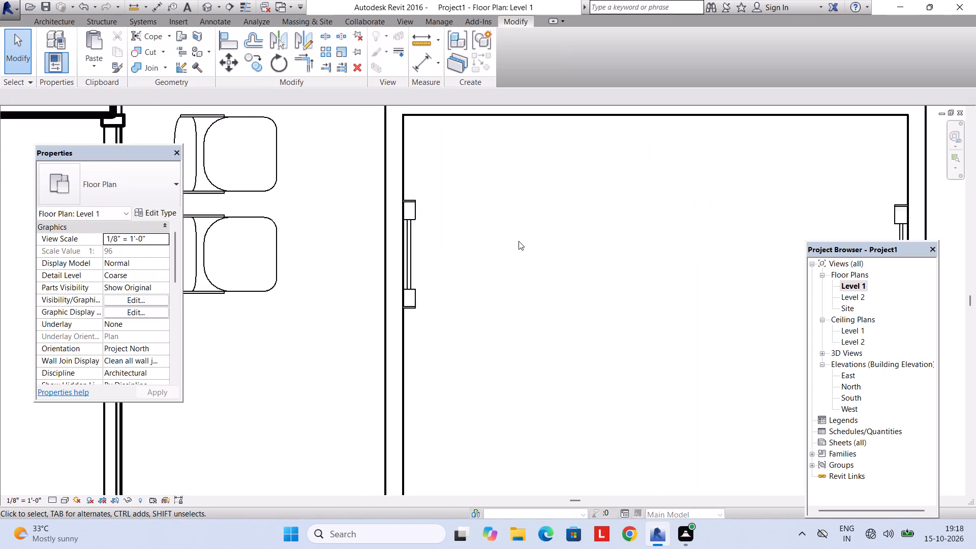
In the 3D view, examine how both pool ladders fit against their walls and review the whole site.
scroll(518, 241, down, 2)
key(Escape)
click(402, 17)
click(361, 36)
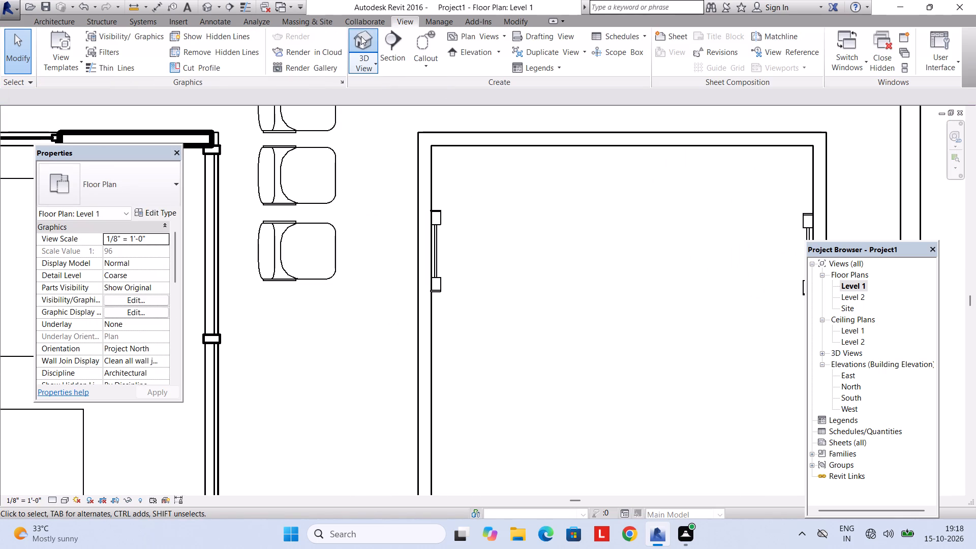
scroll(508, 244, down, 2)
shift+middle_drag(506, 253, 540, 266)
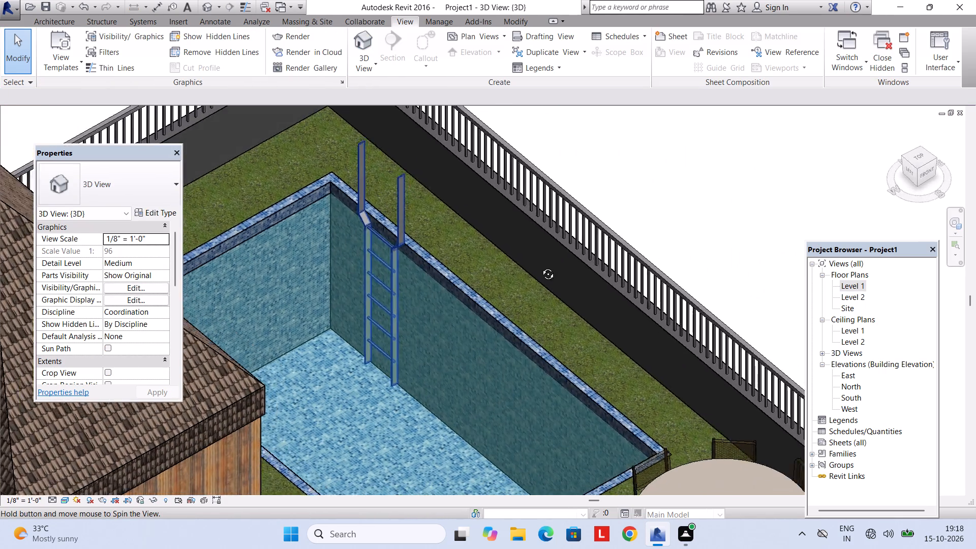
shift+middle_drag(540, 266, 428, 251)
scroll(428, 251, down, 5)
middle_drag(422, 260, 491, 252)
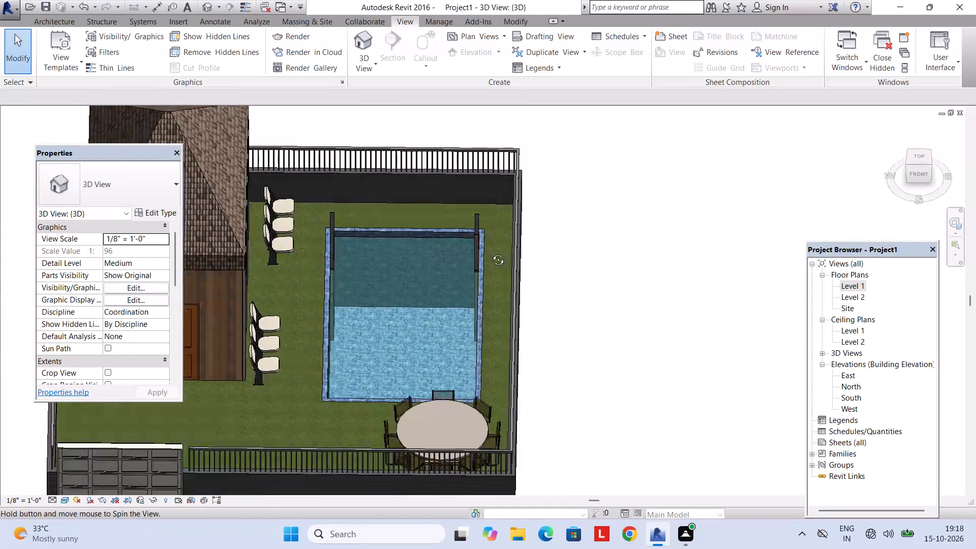
middle_drag(491, 252, 490, 253)
scroll(477, 250, down, 3)
shift+middle_drag(461, 252, 433, 293)
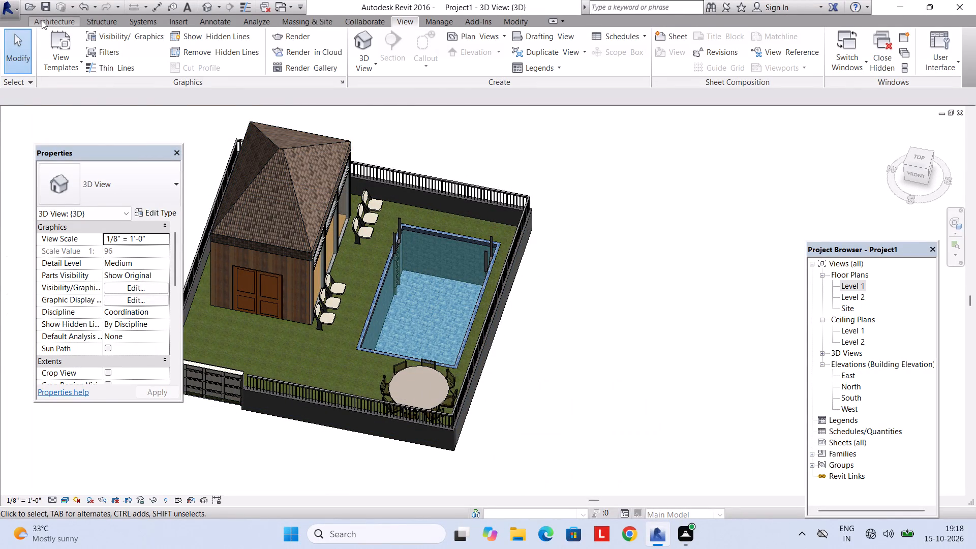
Place two RPC Tree - Deciduous Gray Birch - 10' site components on the grass, one each side of the house's front door.
click(320, 22)
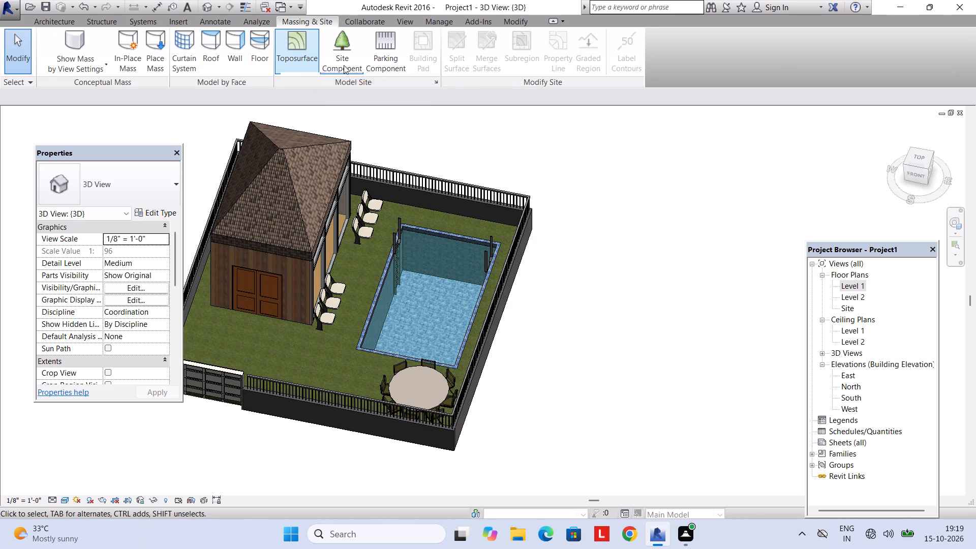
click(345, 64)
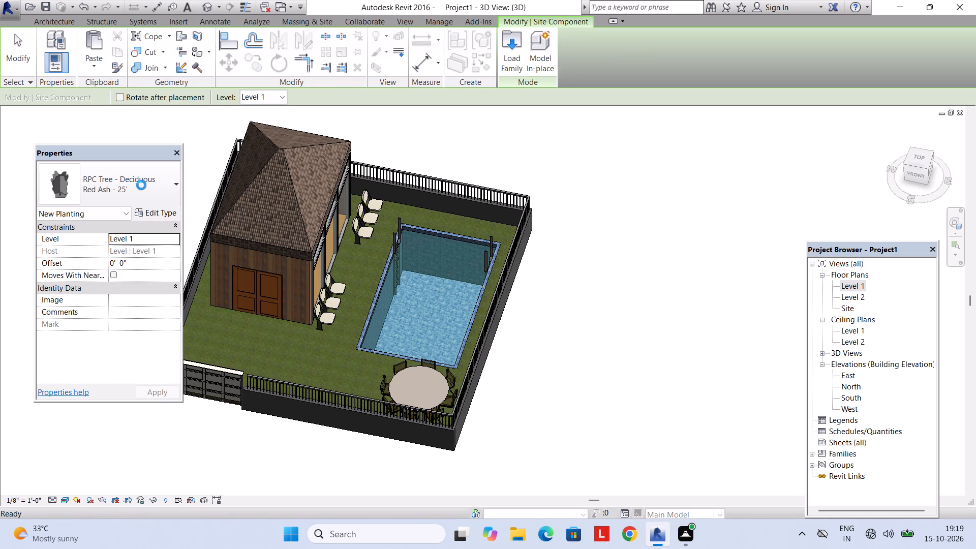
click(141, 185)
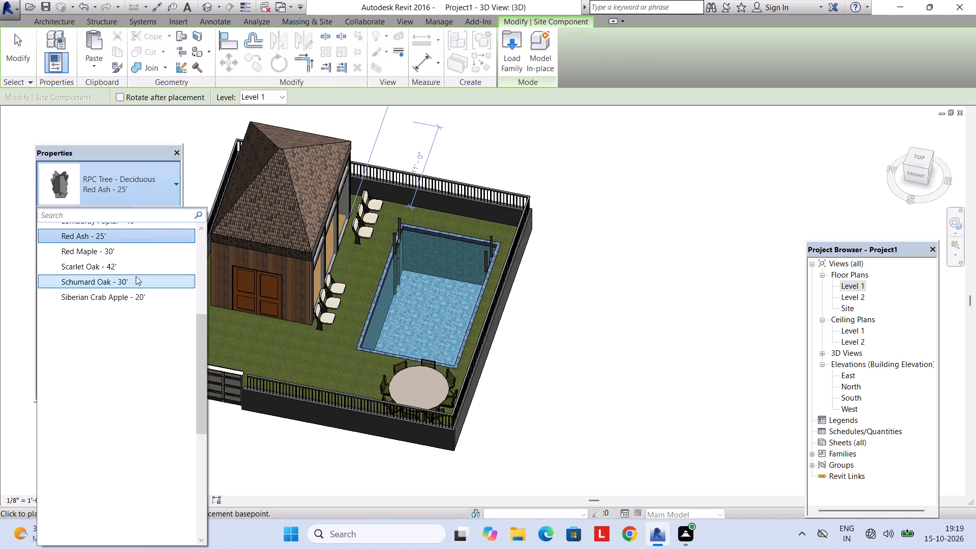
scroll(133, 274, up, 3)
click(132, 271)
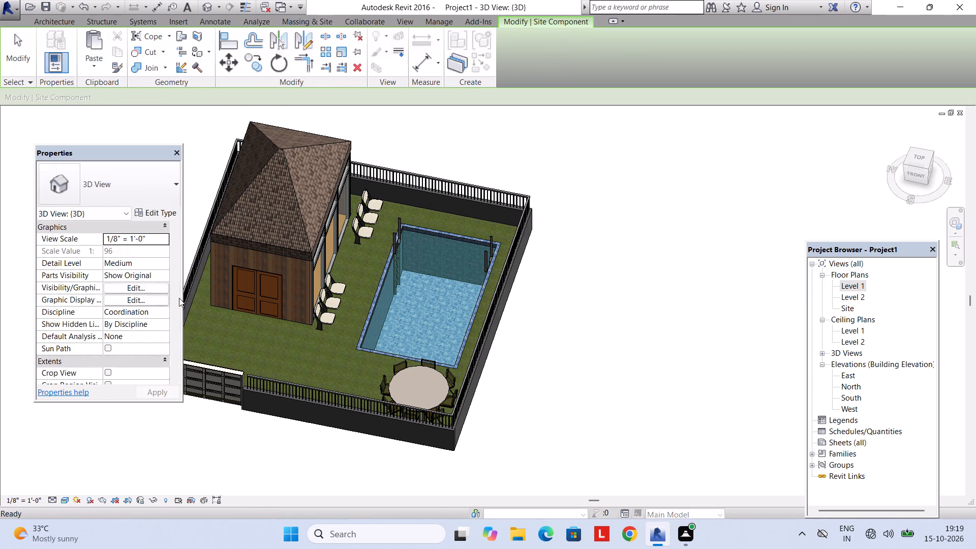
click(150, 190)
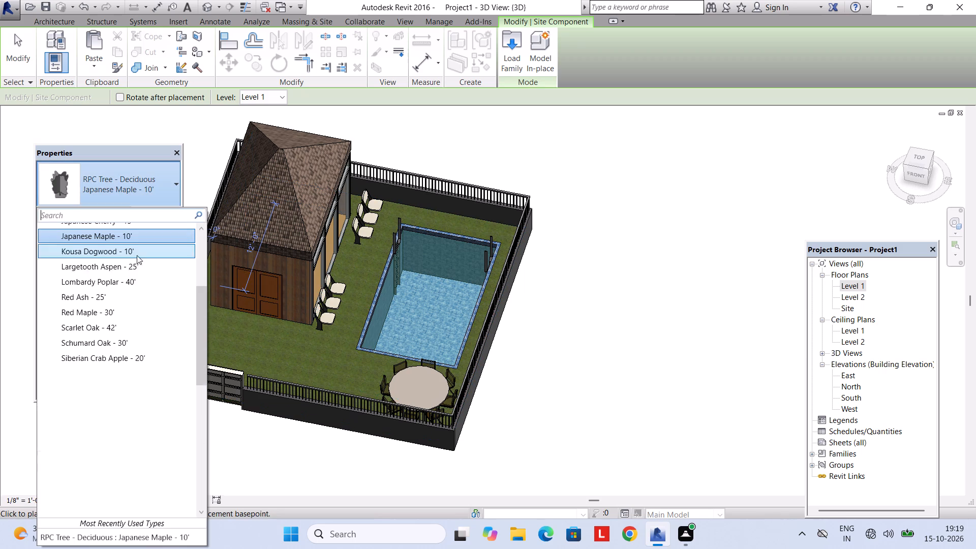
click(132, 245)
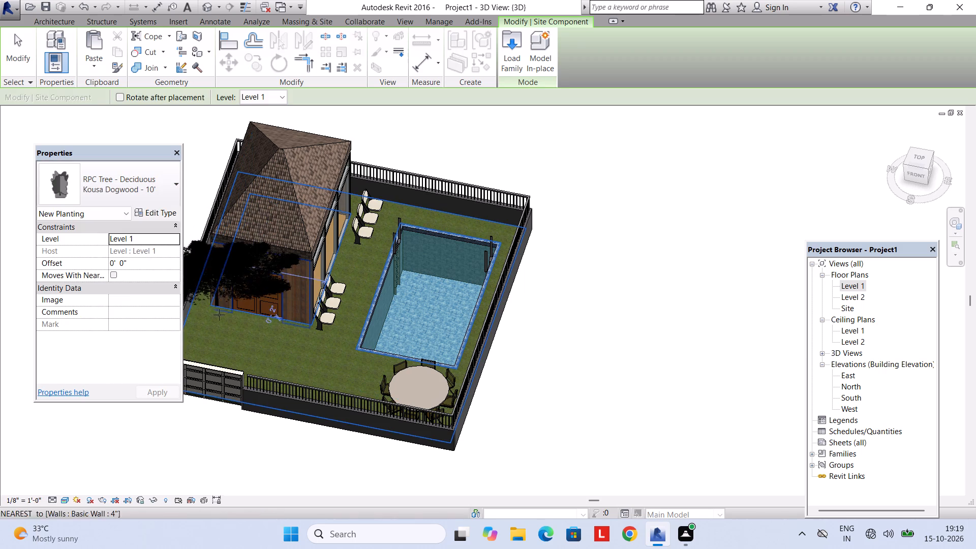
click(155, 195)
scroll(139, 270, up, 3)
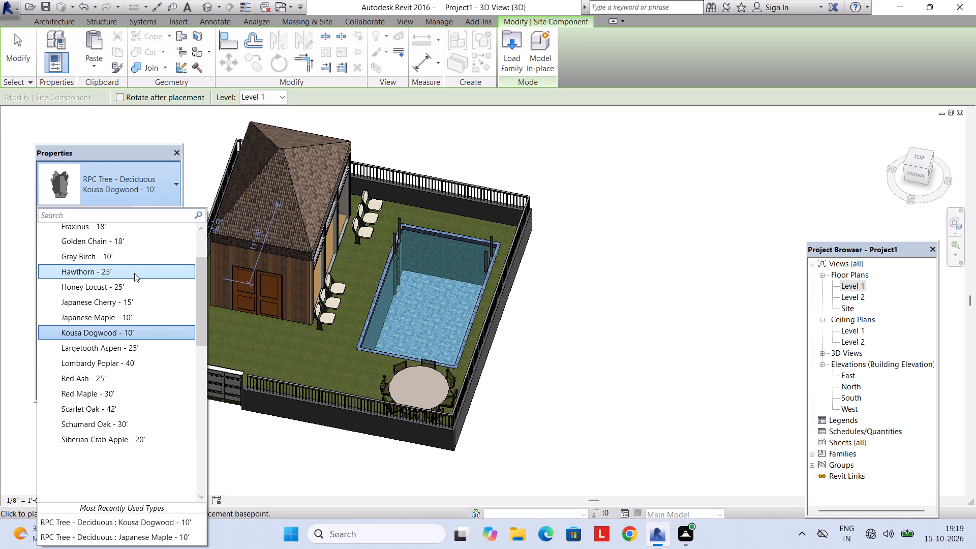
scroll(126, 272, up, 1)
click(115, 288)
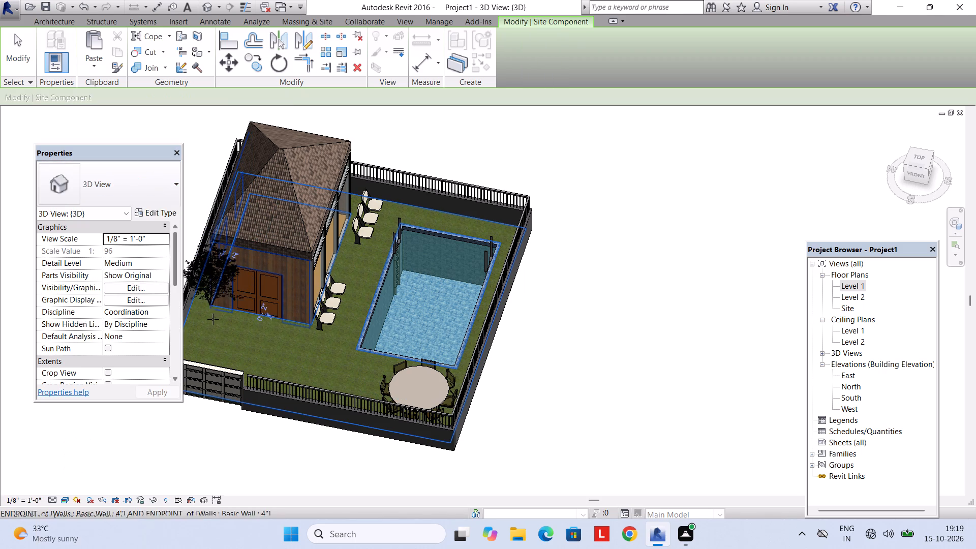
scroll(217, 320, up, 1)
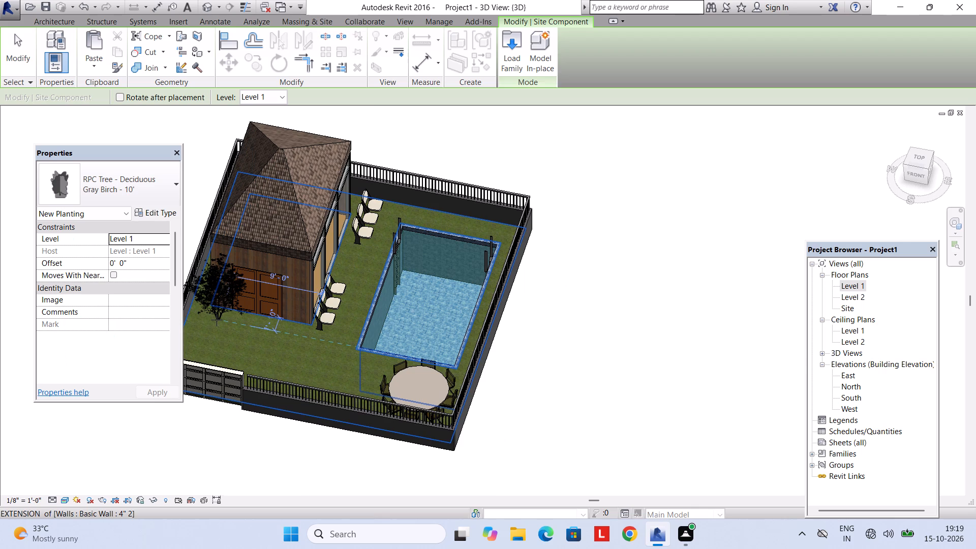
scroll(217, 320, up, 5)
click(209, 320)
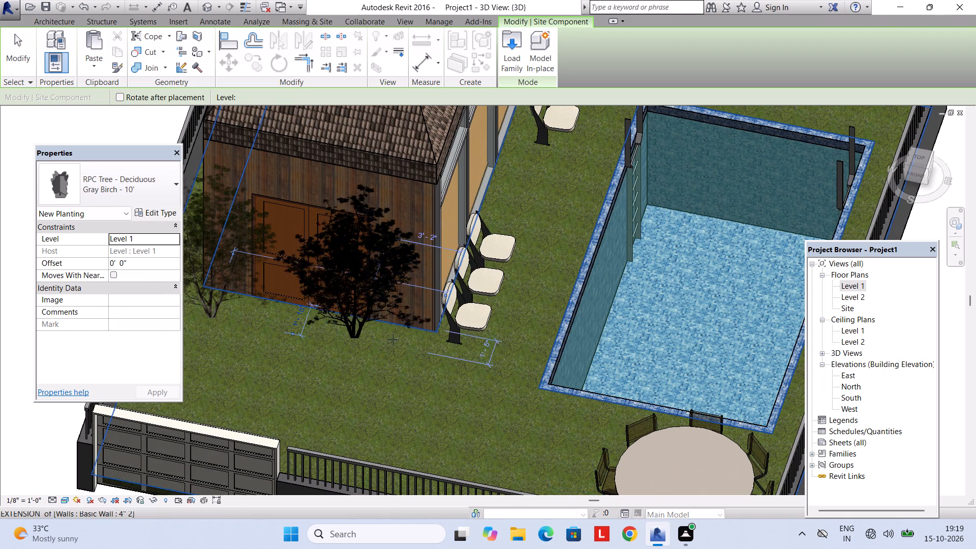
click(391, 350)
Place two more Gray Birch - 10' trees on the grass between the pool's far end and the rear perimeter wall.
middle_drag(564, 234, 488, 364)
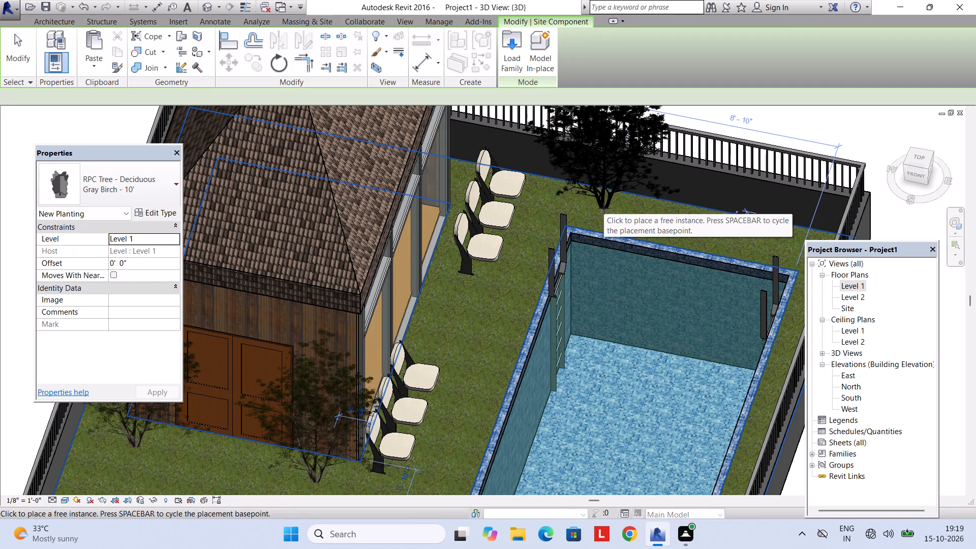
click(604, 208)
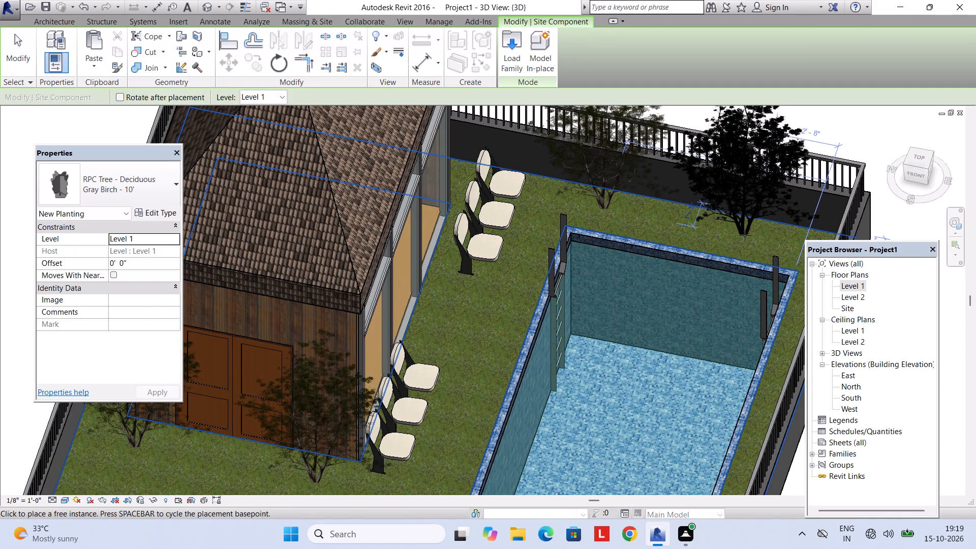
click(746, 235)
scroll(740, 242, down, 6)
middle_drag(659, 306, 676, 254)
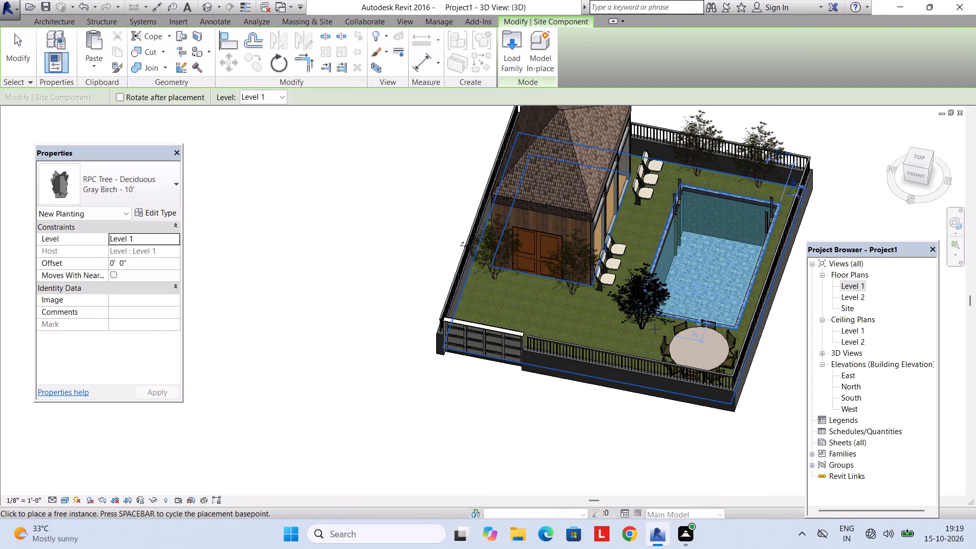
key(Escape)
key(Escape)
key(Escape)
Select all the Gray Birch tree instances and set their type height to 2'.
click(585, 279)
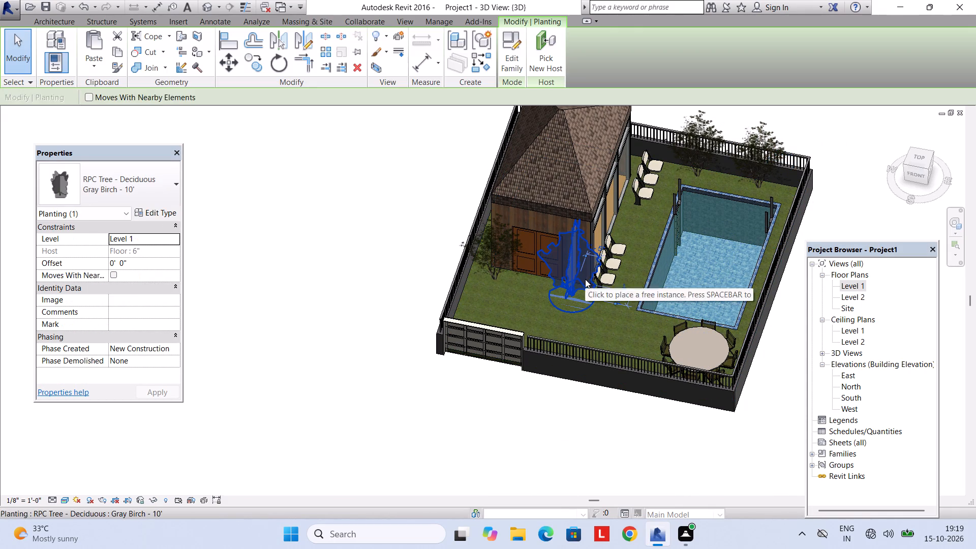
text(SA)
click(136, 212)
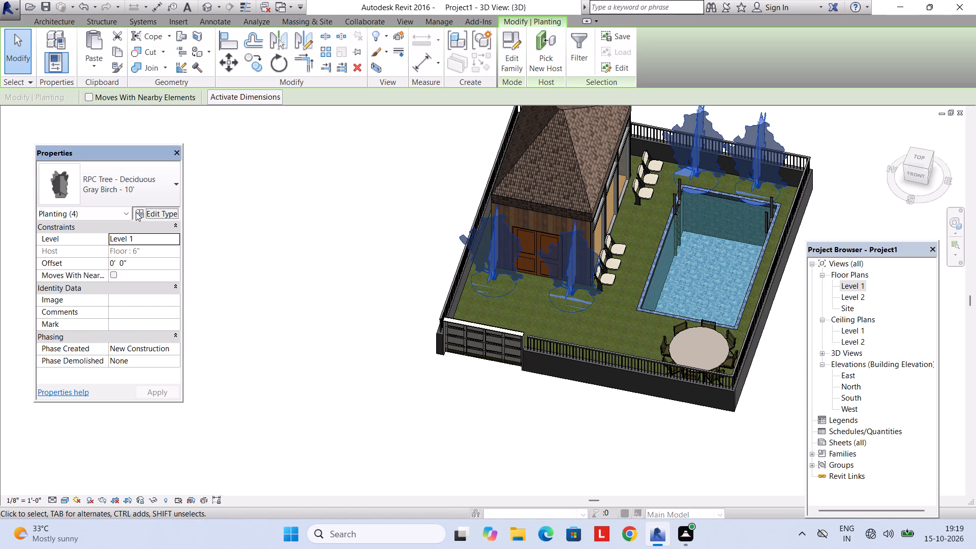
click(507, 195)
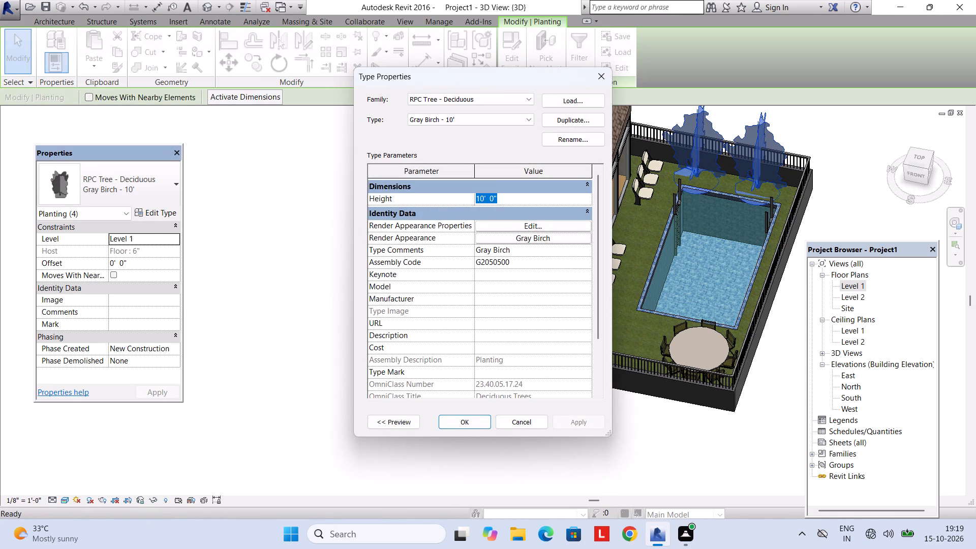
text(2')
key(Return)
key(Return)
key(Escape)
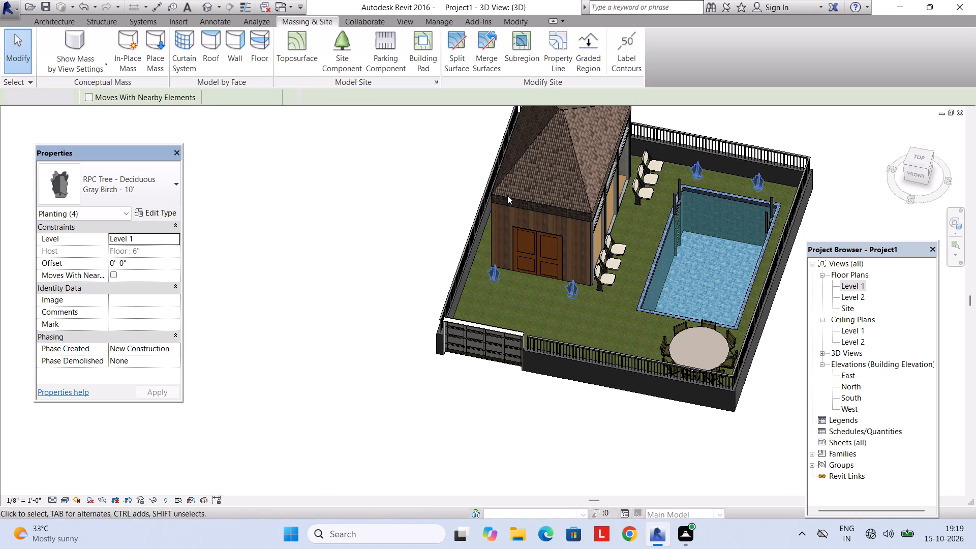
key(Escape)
Examine the size of the shortened trees relative to the house, seats and pool.
scroll(537, 280, up, 4)
middle_drag(593, 301, 403, 308)
scroll(487, 288, down, 3)
middle_drag(494, 288, 523, 297)
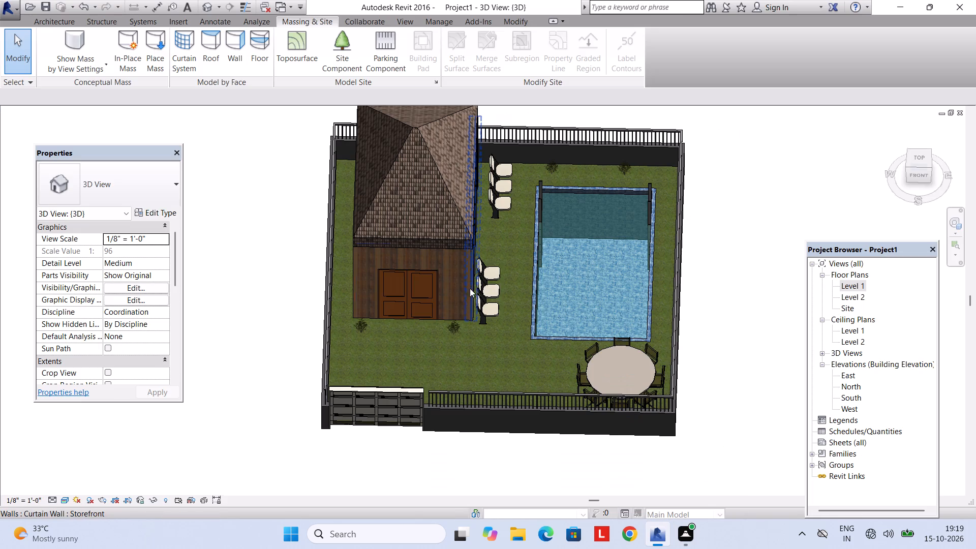
scroll(465, 291, up, 1)
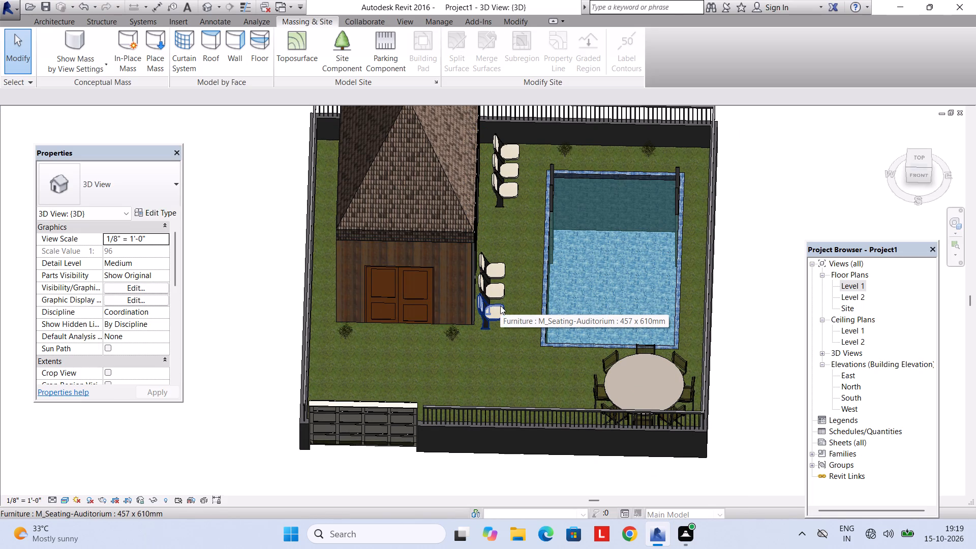
scroll(502, 298, down, 1)
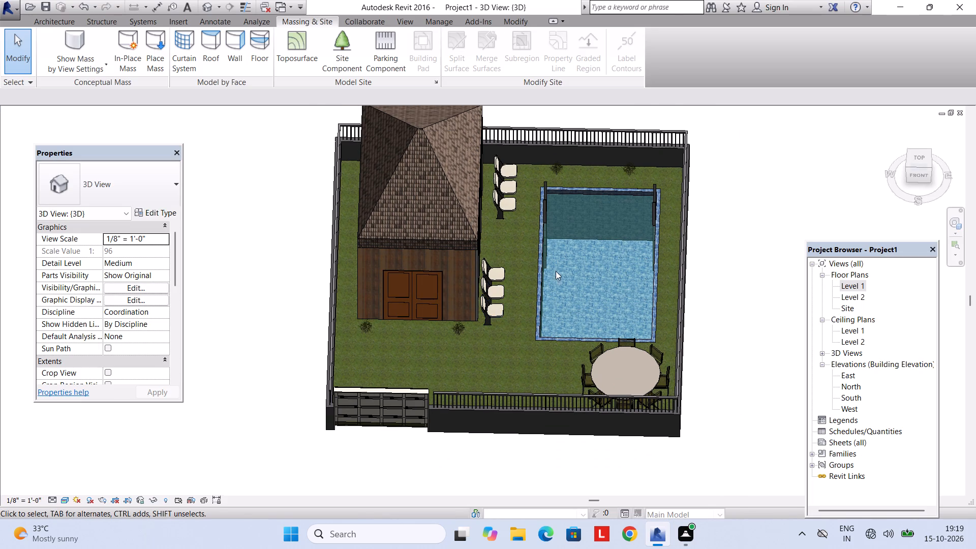
scroll(556, 264, up, 4)
middle_drag(539, 245, 477, 228)
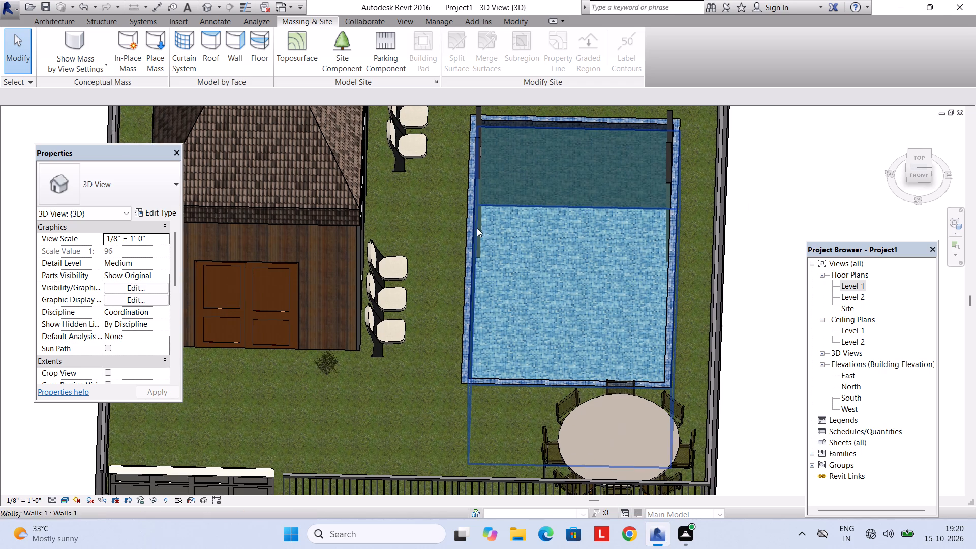
scroll(480, 234, down, 3)
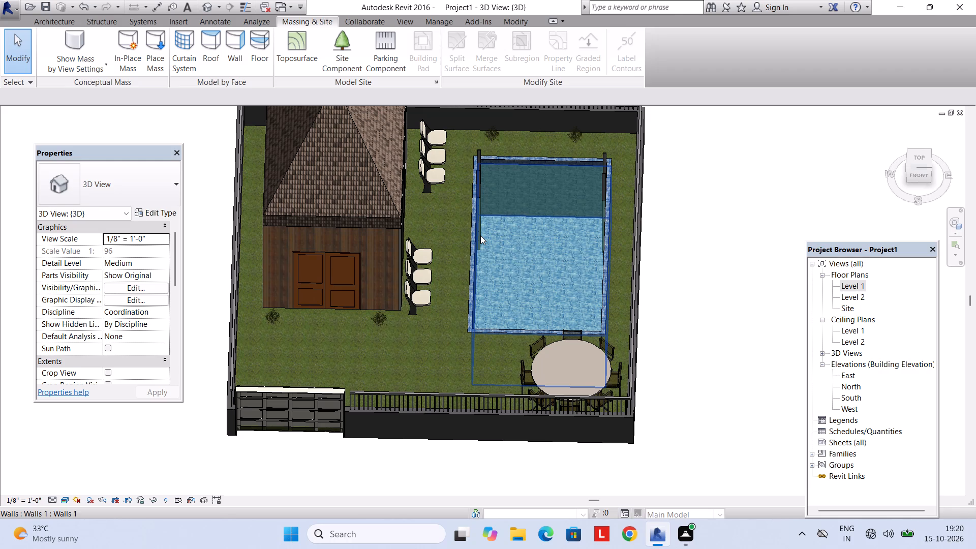
Select all the Gray Birch tree instances and set their type height to 3'.
click(271, 316)
key(s)
key(a)
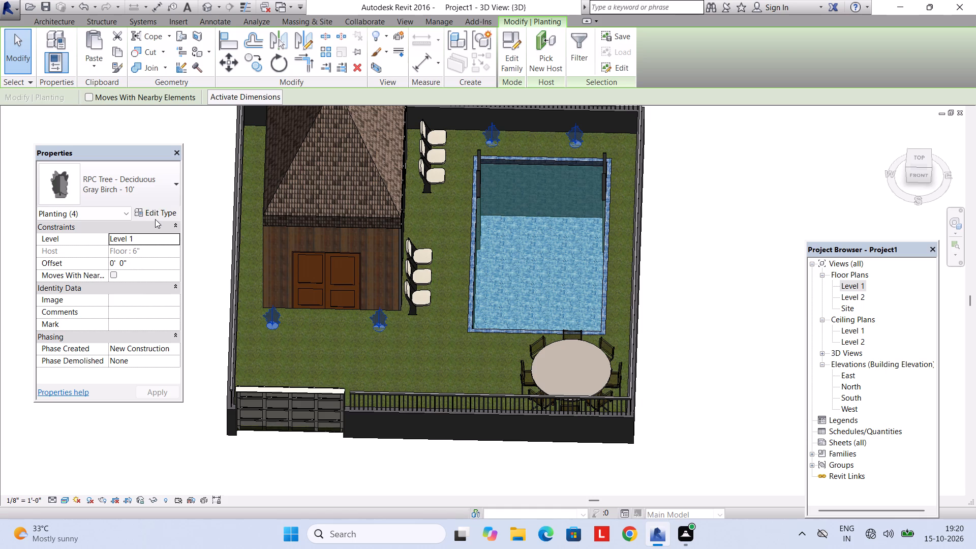
click(155, 219)
click(500, 190)
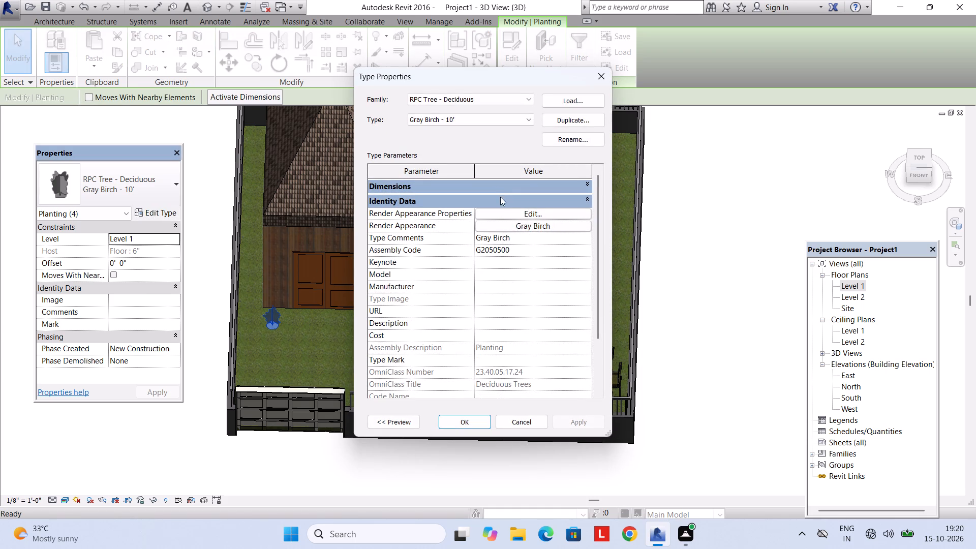
click(500, 188)
click(502, 202)
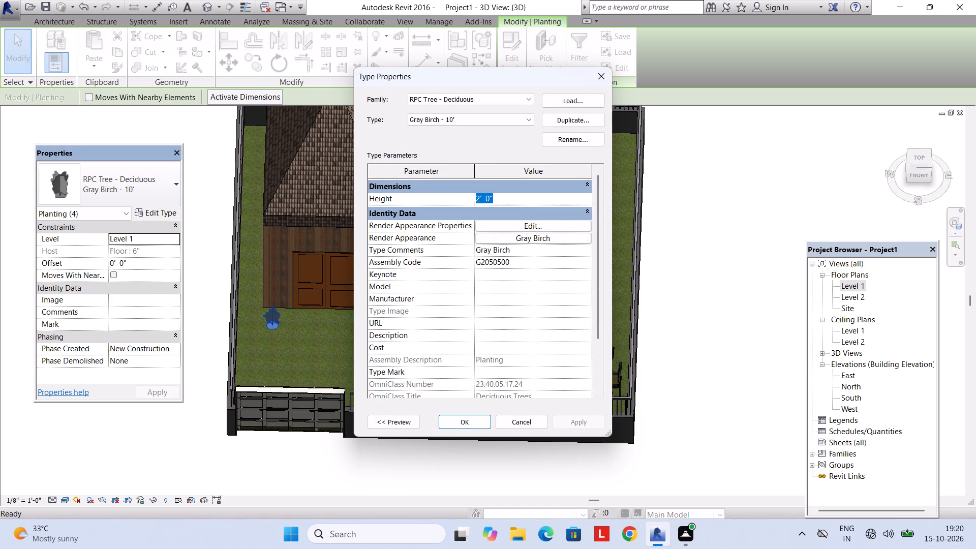
text(3')
key(Return)
key(Return)
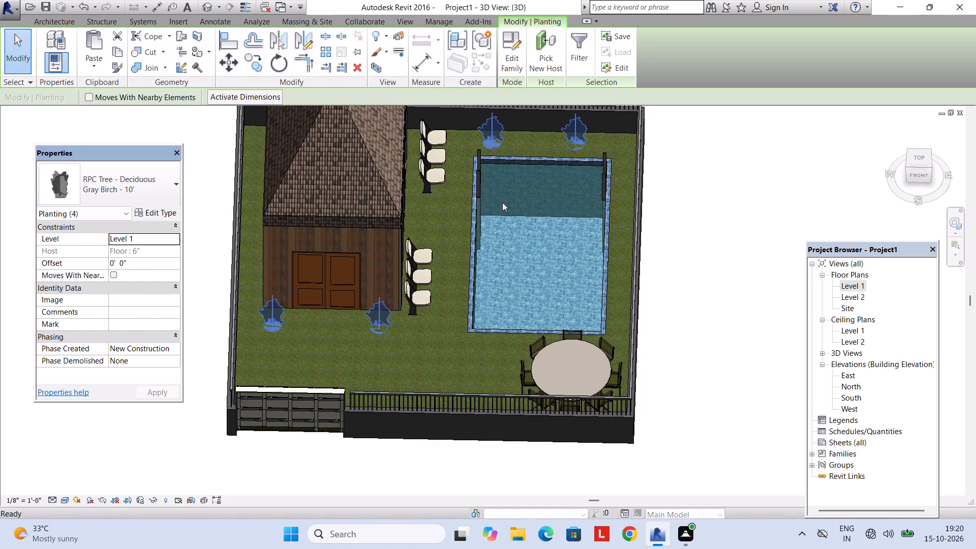
key(Escape)
key(Escape)
Review the planted site around the house, pool, gate and seating from several 3D angles.
scroll(367, 313, up, 5)
scroll(463, 241, down, 6)
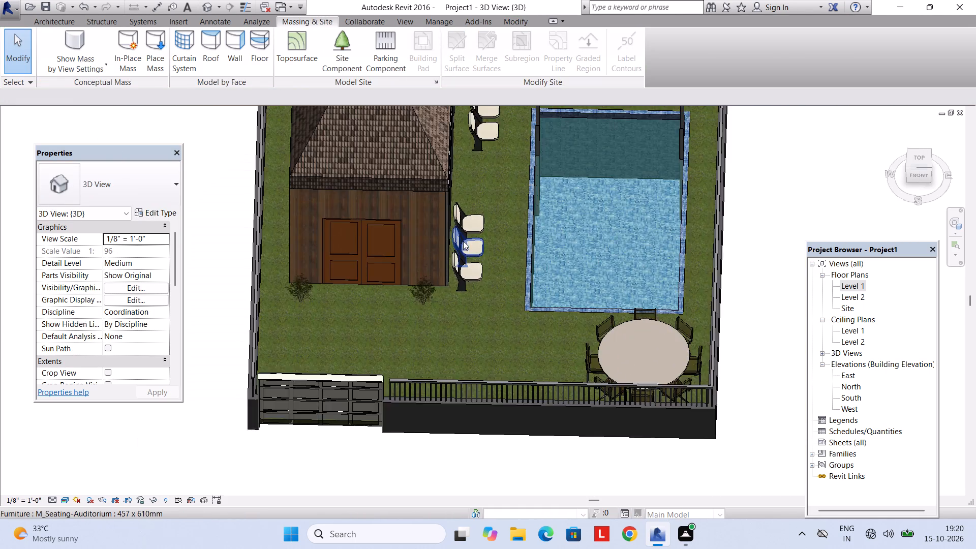
scroll(463, 241, down, 1)
middle_drag(486, 209, 406, 277)
scroll(430, 265, up, 2)
shift+middle_drag(446, 262, 423, 280)
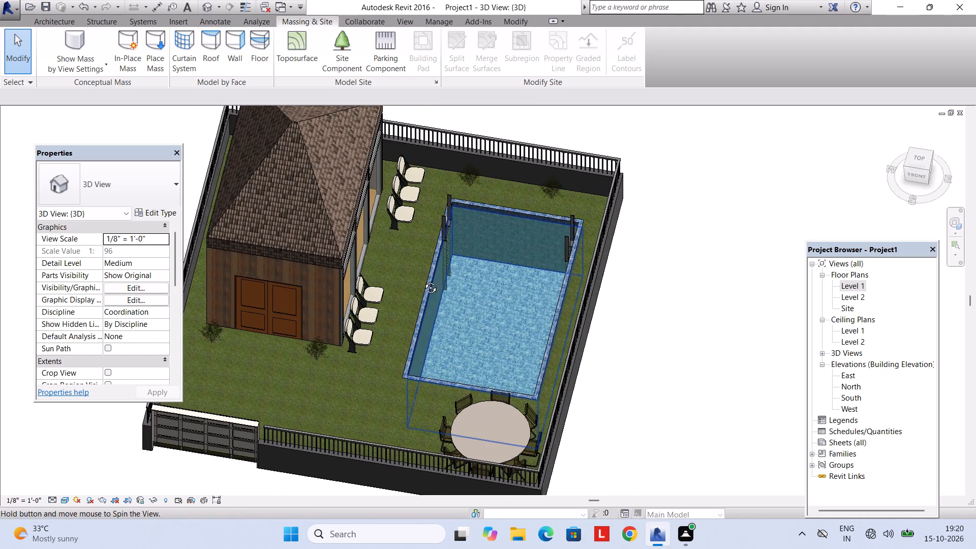
shift+middle_drag(423, 280, 422, 281)
scroll(420, 278, down, 3)
middle_drag(404, 300, 452, 192)
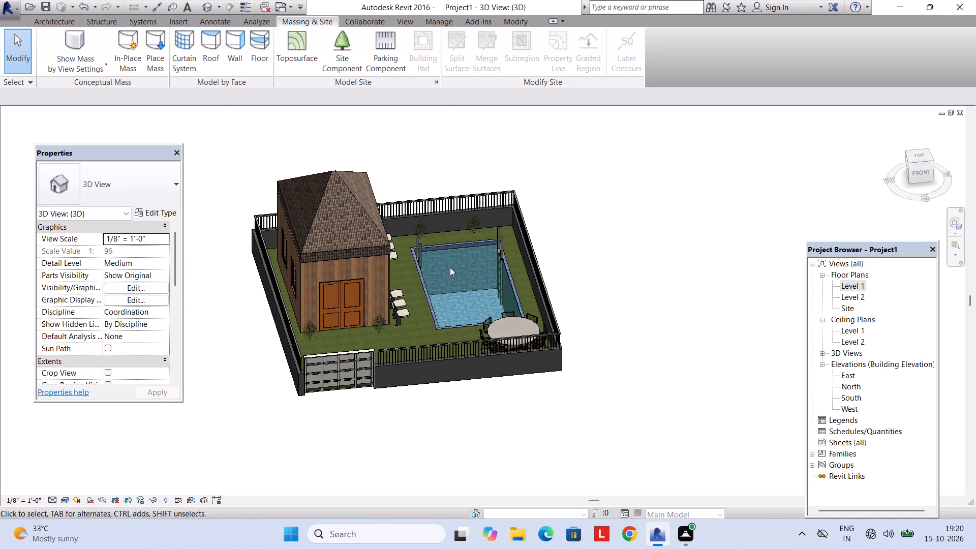
middle_drag(450, 267, 445, 225)
scroll(451, 245, up, 5)
scroll(463, 276, down, 4)
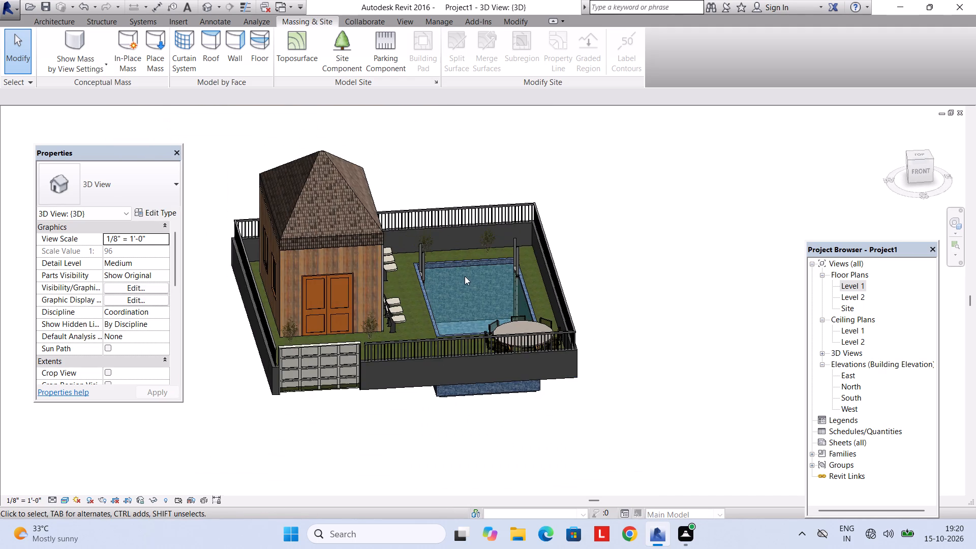
shift+middle_drag(474, 280, 320, 267)
scroll(442, 278, up, 5)
shift+middle_drag(442, 276, 486, 322)
scroll(457, 288, down, 4)
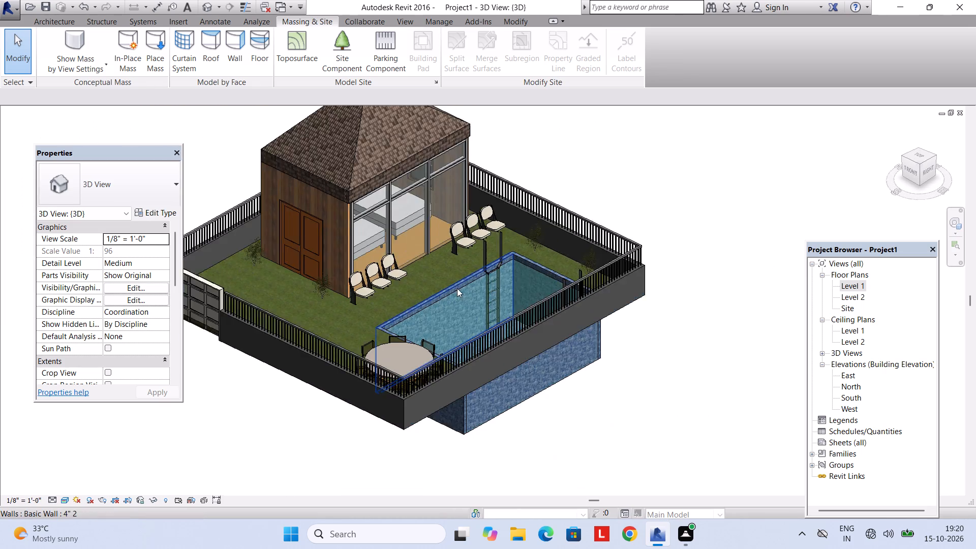
Open the Level 1 floor plan and view the whole site layout.
scroll(457, 288, down, 2)
double_click(854, 290)
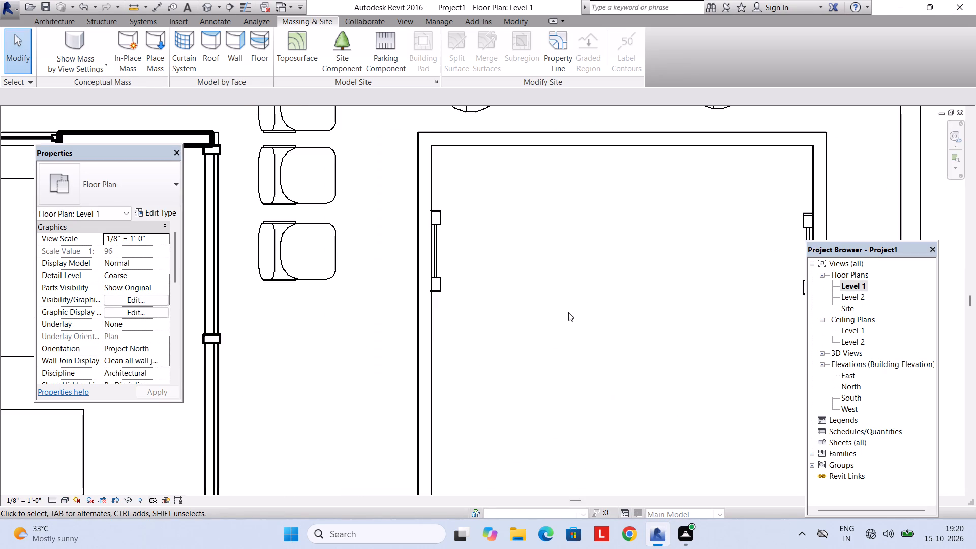
scroll(534, 298, down, 7)
middle_drag(523, 303, 512, 253)
scroll(512, 253, down, 3)
middle_drag(514, 257, 514, 222)
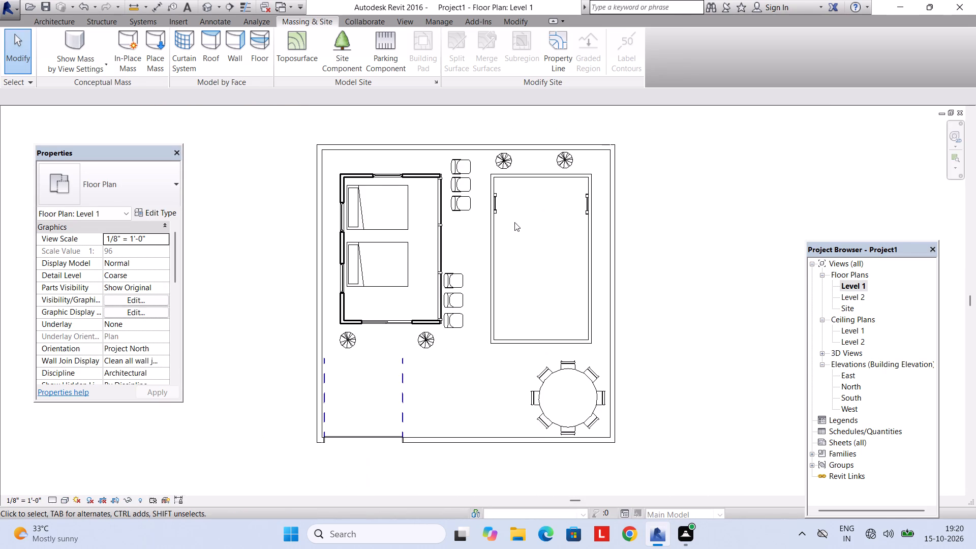
scroll(514, 224, down, 2)
scroll(509, 246, up, 1)
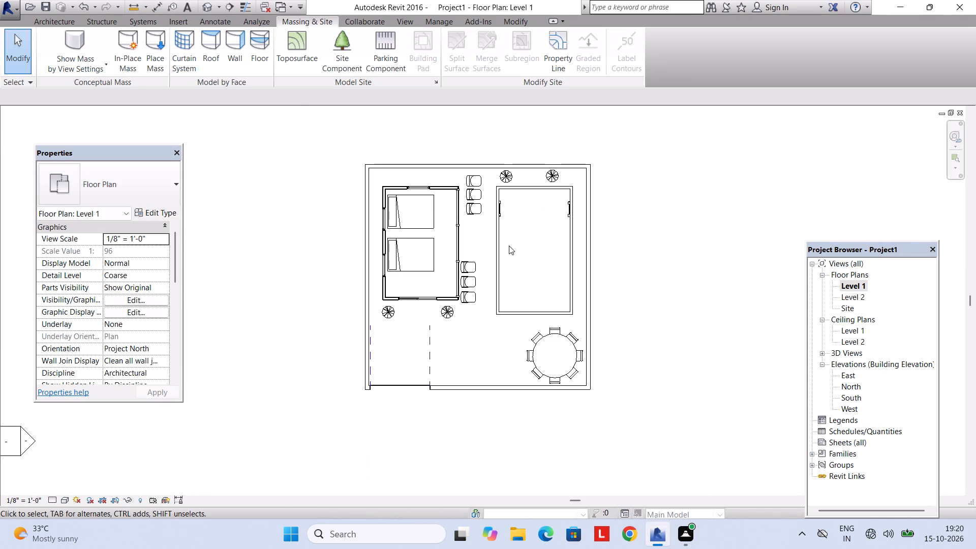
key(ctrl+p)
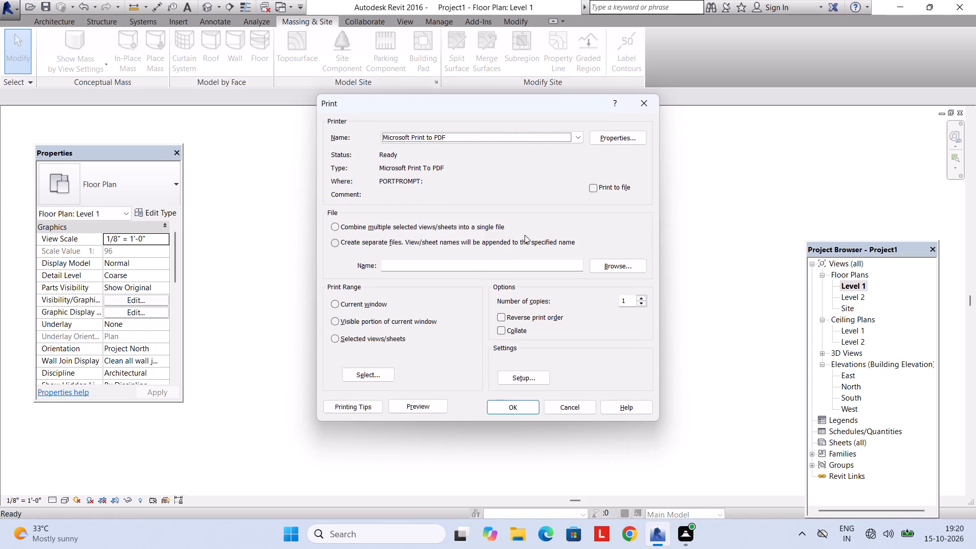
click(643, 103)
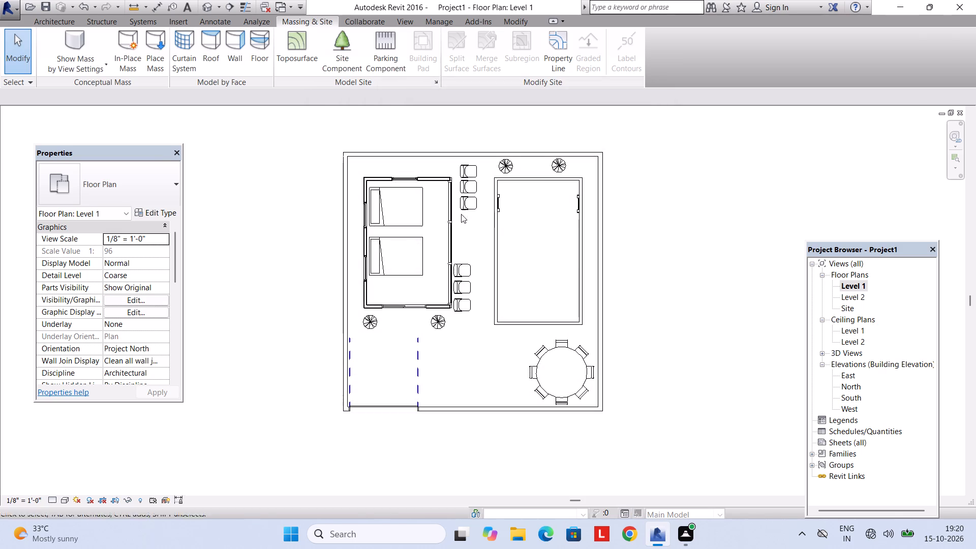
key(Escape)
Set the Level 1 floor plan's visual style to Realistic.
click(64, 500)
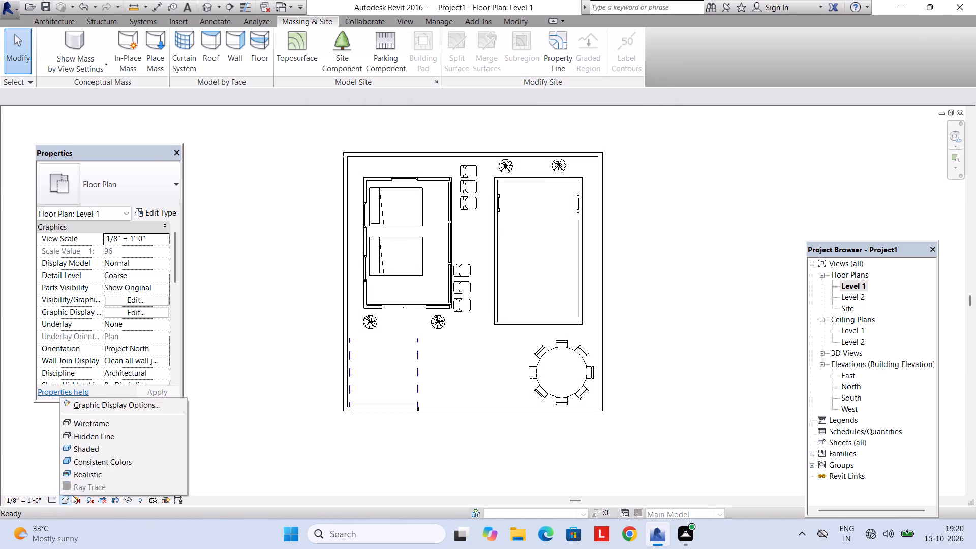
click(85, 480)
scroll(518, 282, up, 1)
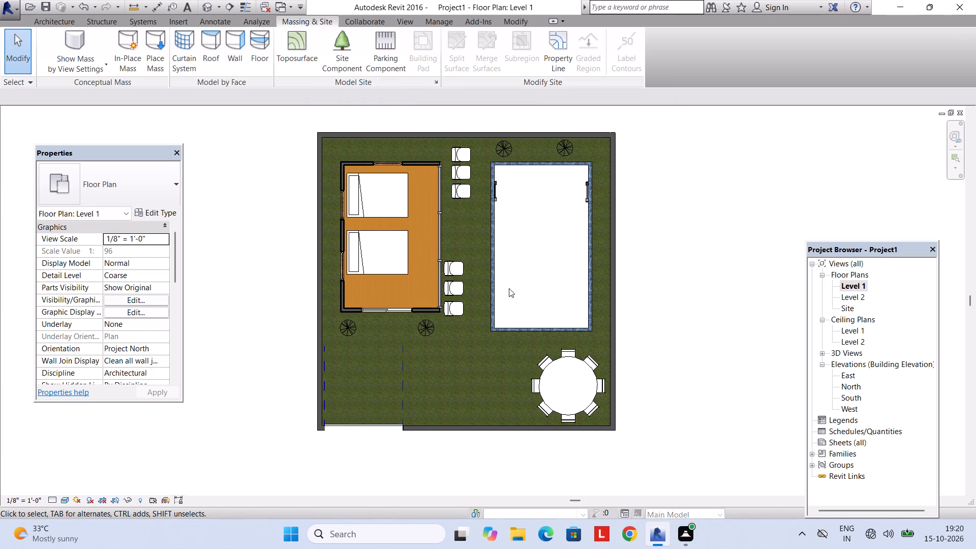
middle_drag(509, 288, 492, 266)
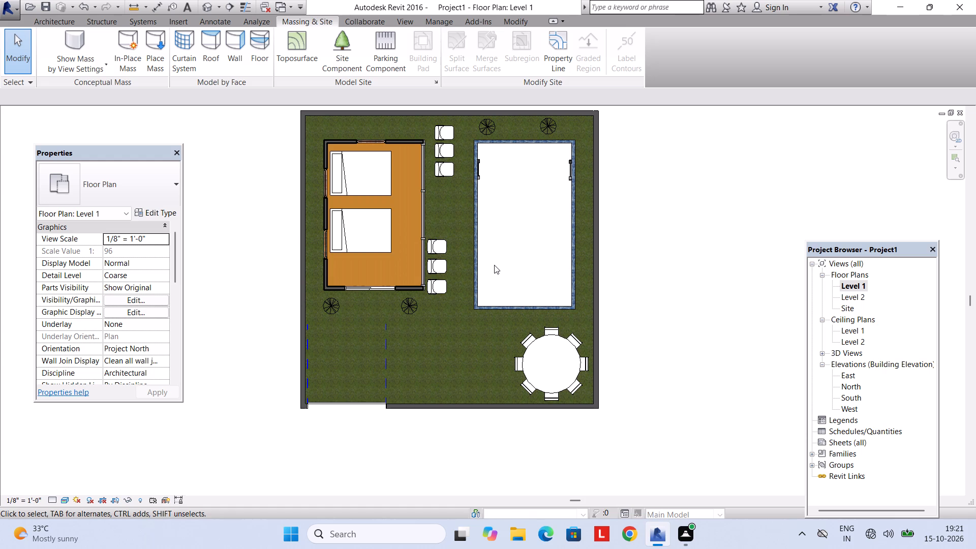
Examine the Level 1 floor plan's textured display of the house, pool, seating and planting.
key(Escape)
key(Escape)
scroll(470, 325, up, 2)
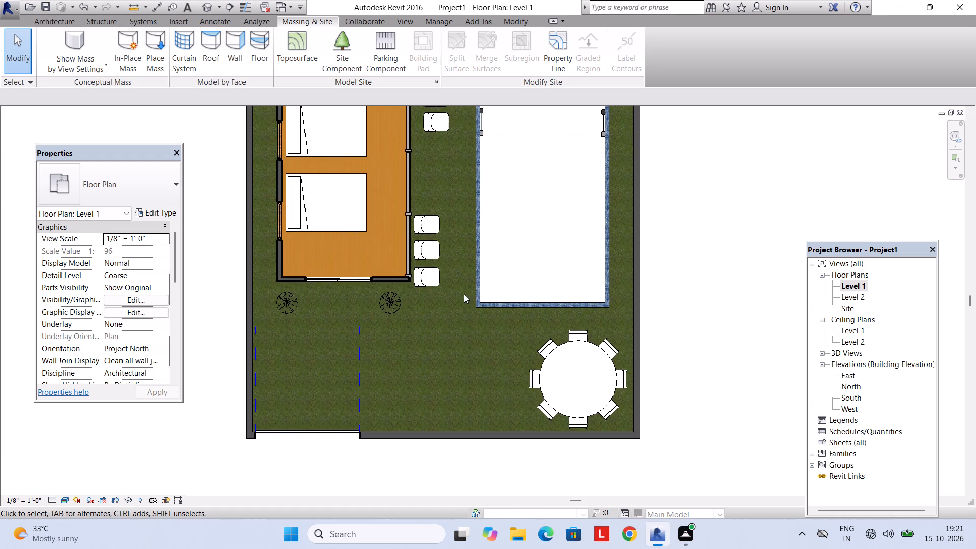
scroll(466, 291, up, 1)
scroll(488, 277, down, 5)
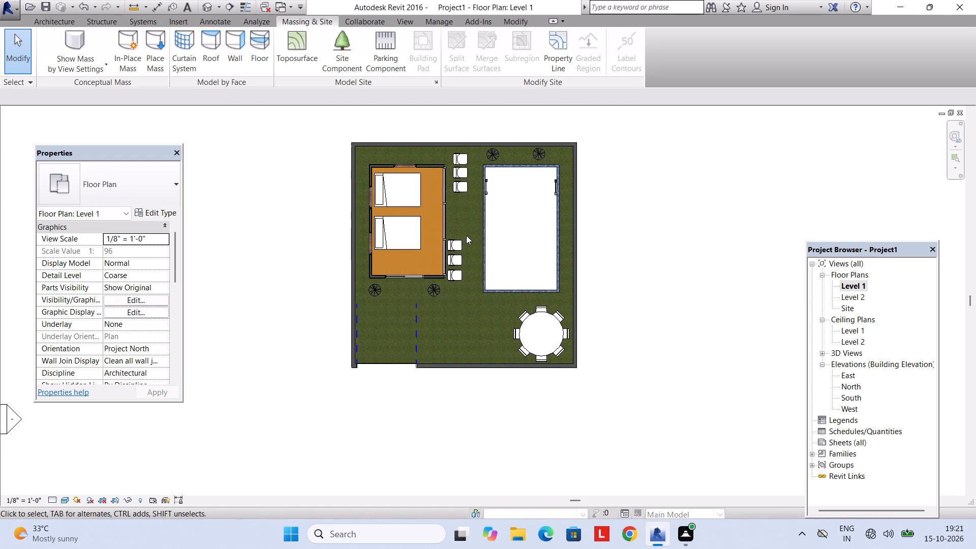
middle_drag(461, 248, 451, 270)
scroll(451, 274, up, 4)
key(Escape)
key(Escape)
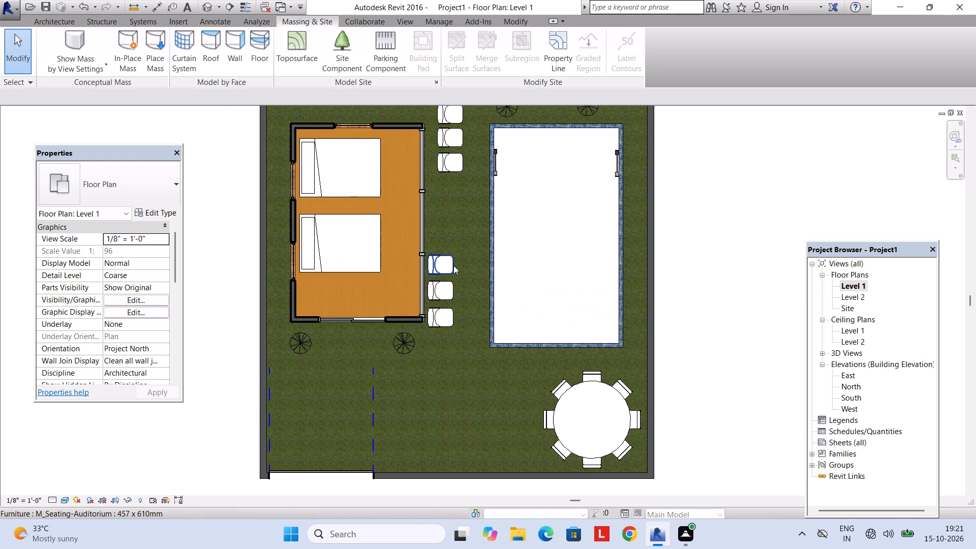
key(Escape)
key(Escape)
key(Escape)
key(Escape)
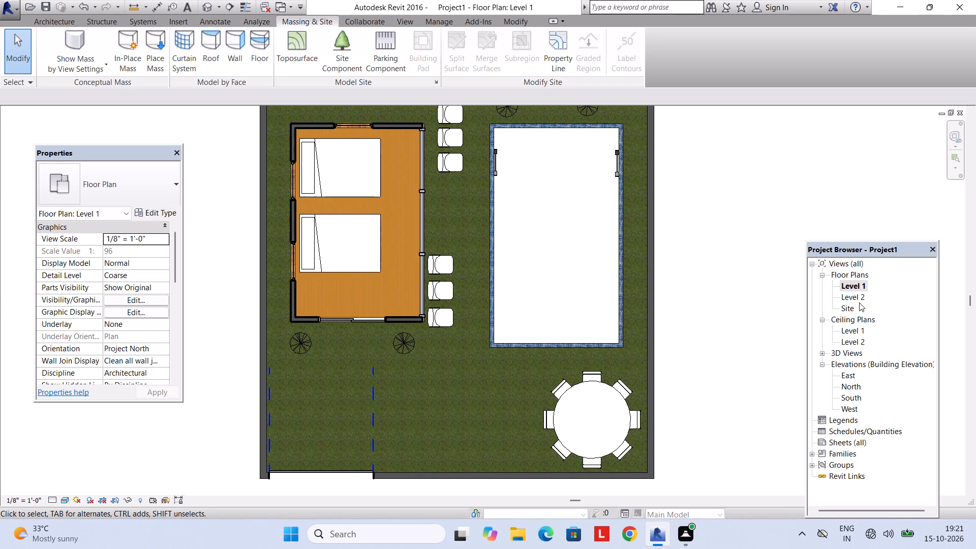
double_click(859, 302)
double_click(857, 296)
double_click(855, 284)
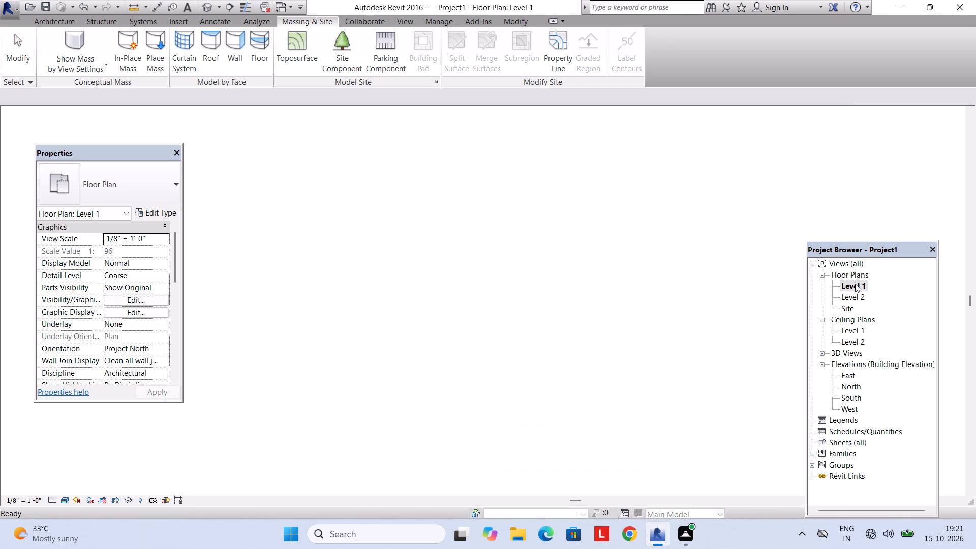
scroll(634, 300, down, 2)
middle_drag(579, 310, 567, 330)
scroll(525, 328, up, 2)
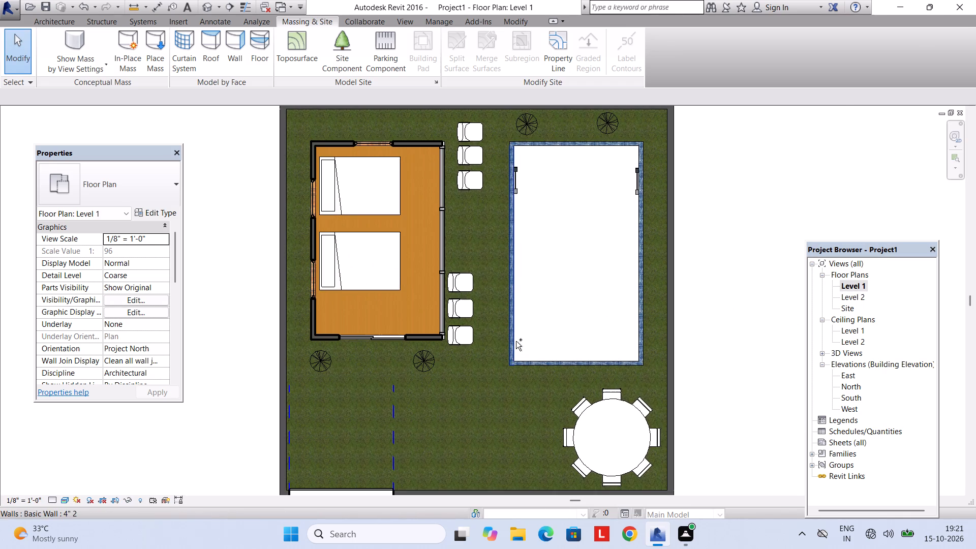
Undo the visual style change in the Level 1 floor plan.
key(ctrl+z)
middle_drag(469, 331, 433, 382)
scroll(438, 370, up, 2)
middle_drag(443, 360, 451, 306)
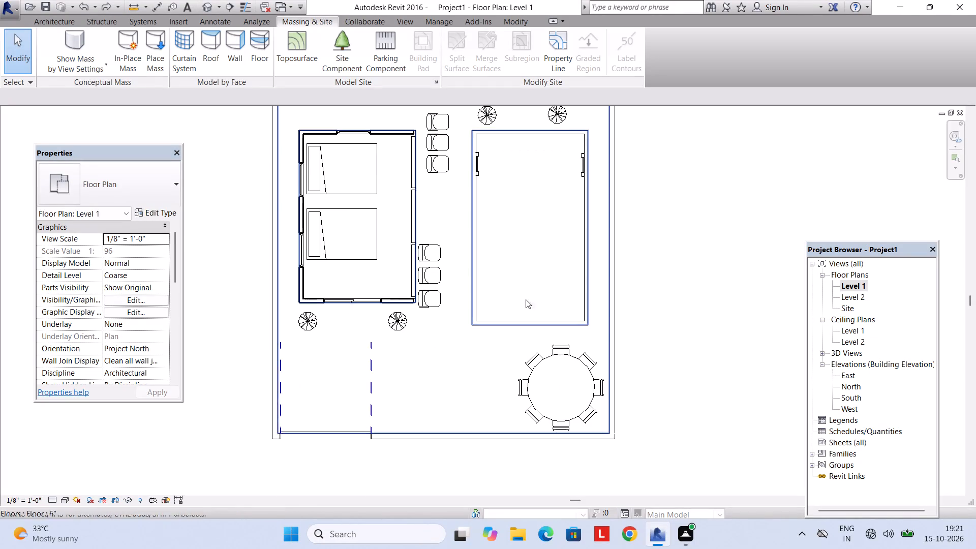
Open the default 3D view and examine the house, pool and seating from several elevated angles.
click(398, 20)
click(368, 39)
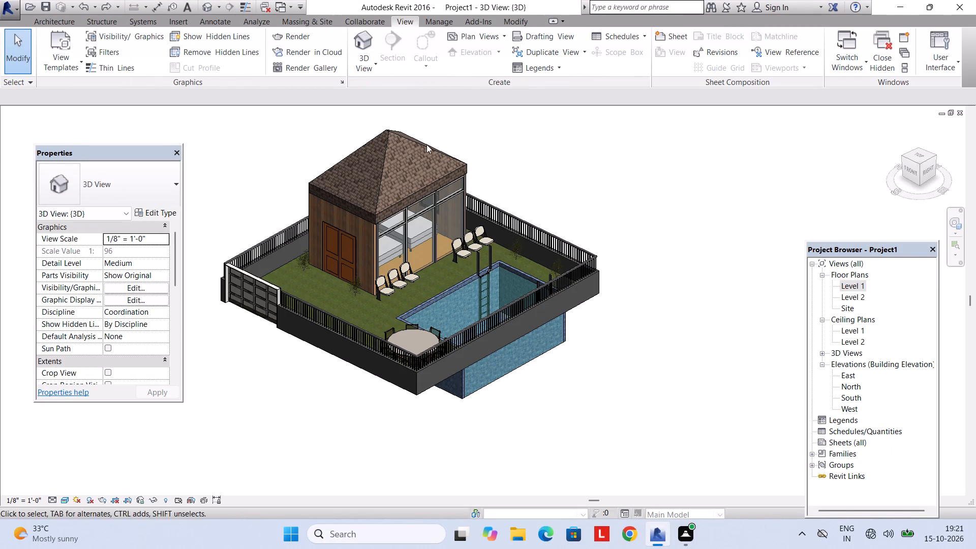
shift+middle_drag(453, 250, 517, 378)
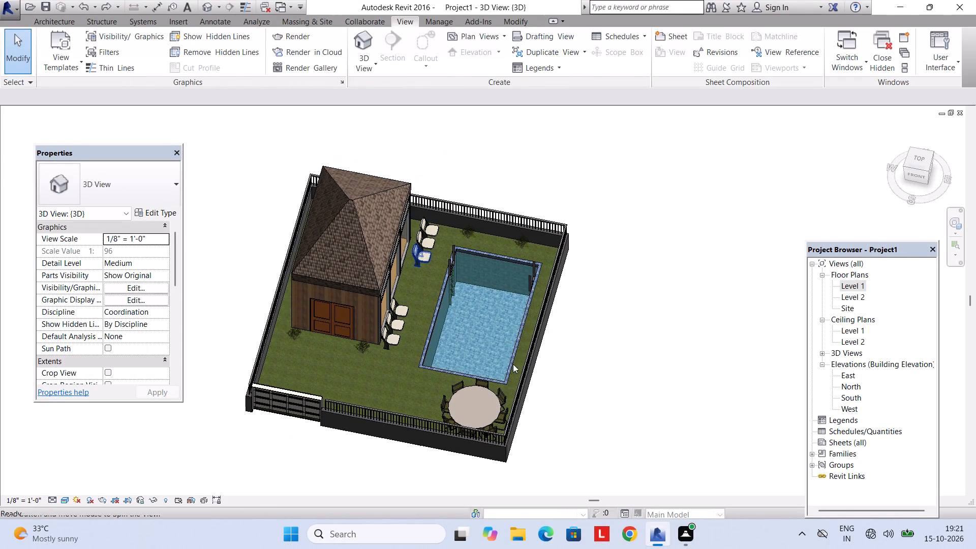
middle_drag(500, 338, 506, 293)
shift+middle_drag(504, 300, 528, 318)
scroll(499, 318, up, 1)
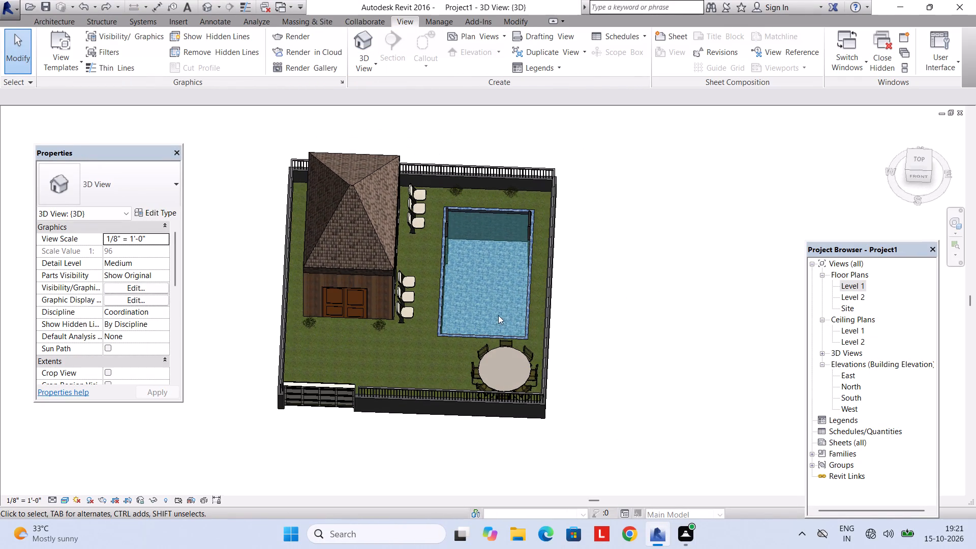
middle_drag(497, 312, 542, 297)
shift+middle_drag(533, 296, 483, 241)
middle_drag(483, 241, 458, 207)
middle_drag(458, 207, 498, 250)
middle_drag(498, 250, 528, 314)
middle_drag(525, 309, 512, 329)
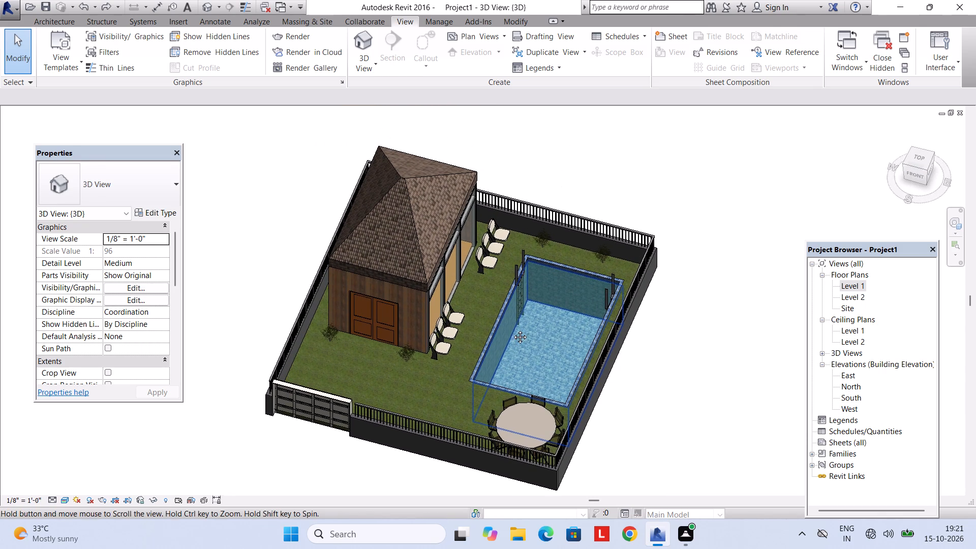
middle_drag(512, 329, 508, 322)
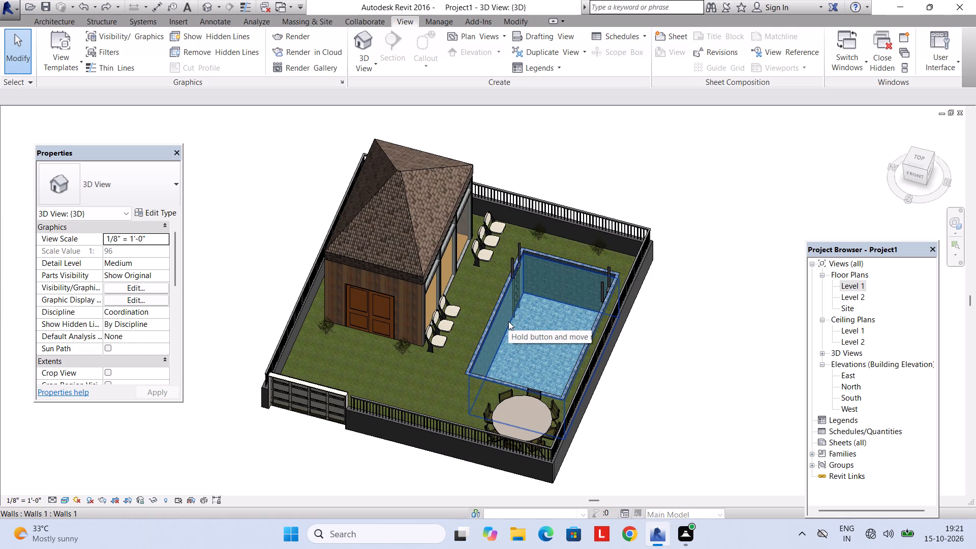
Return to the Level 1 floor plan.
double_click(859, 283)
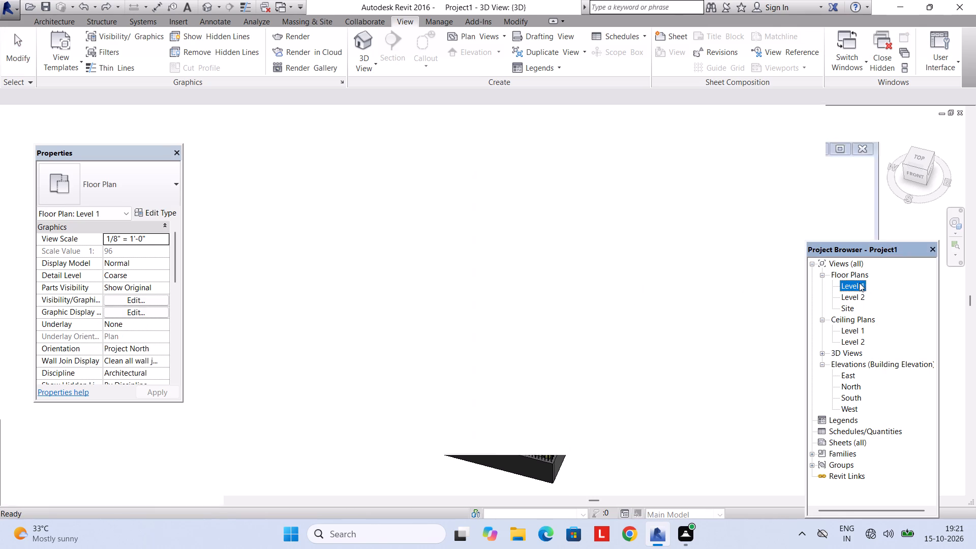
scroll(525, 346, down, 2)
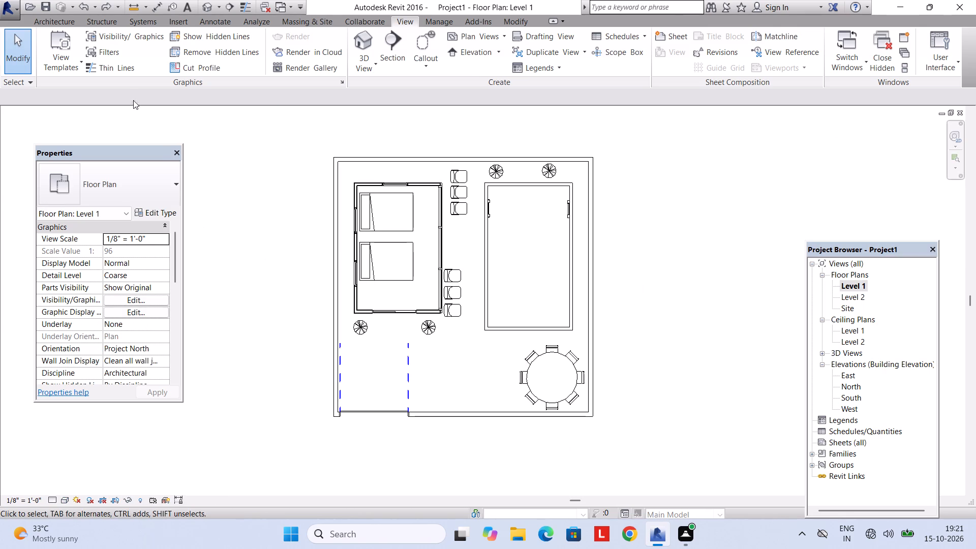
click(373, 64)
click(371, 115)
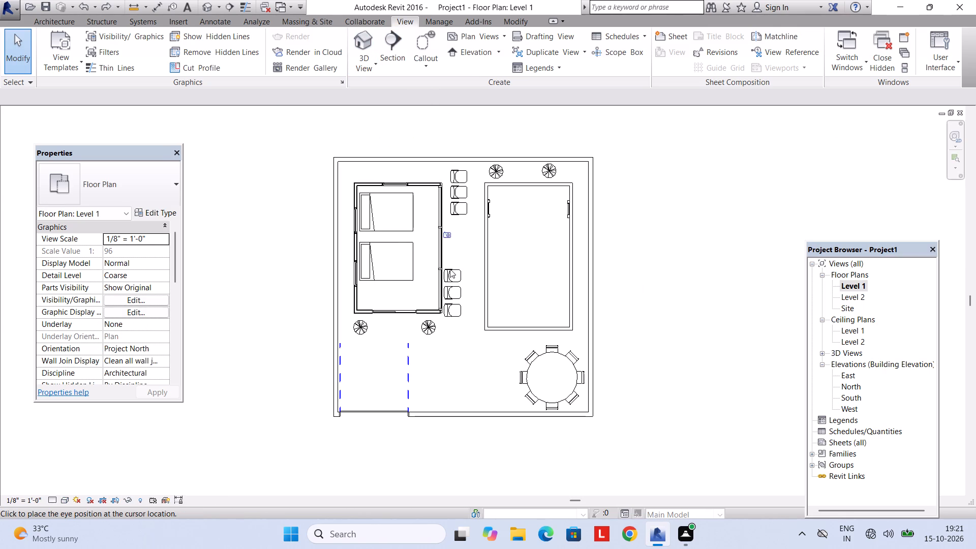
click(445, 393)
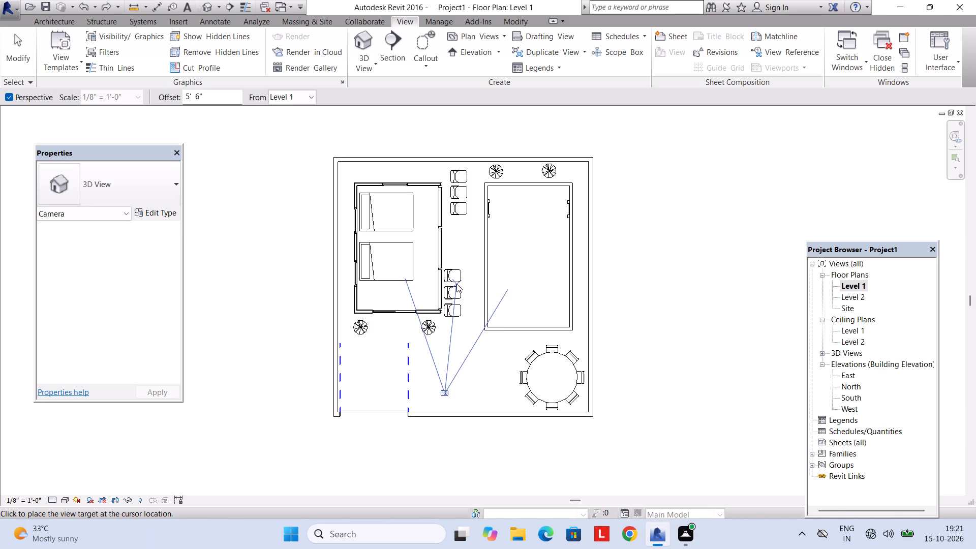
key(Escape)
Place a perspective camera beside the round table, aimed along the pool toward the trees at the far wall.
click(355, 69)
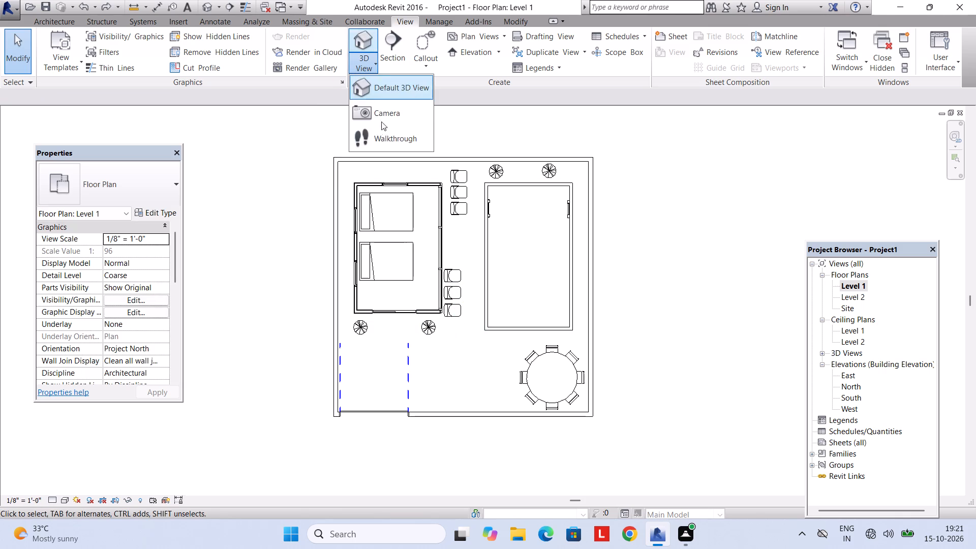
click(383, 113)
drag(501, 392, 500, 381)
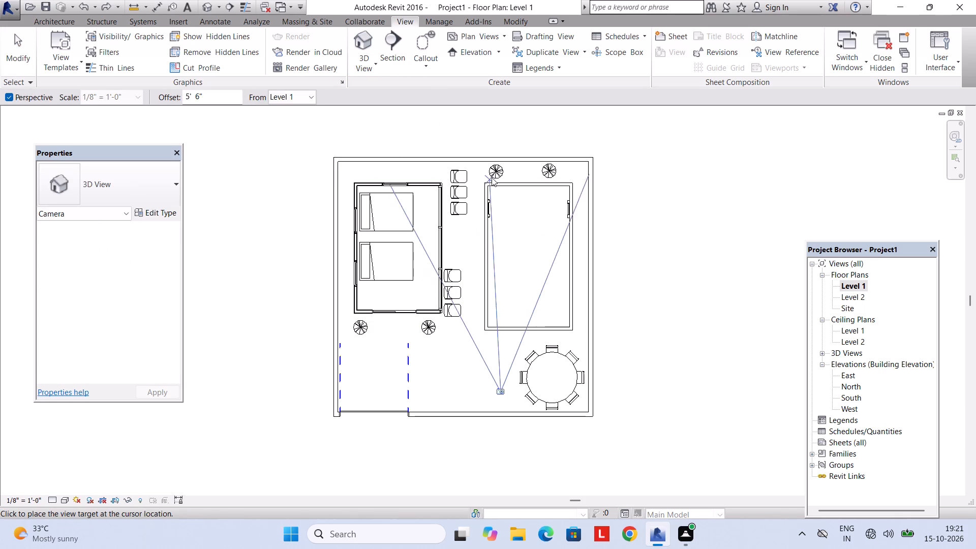
click(508, 159)
Resize the camera view's crop region to frame the row of seats, the whole pool and part of the round table.
scroll(511, 165, down, 4)
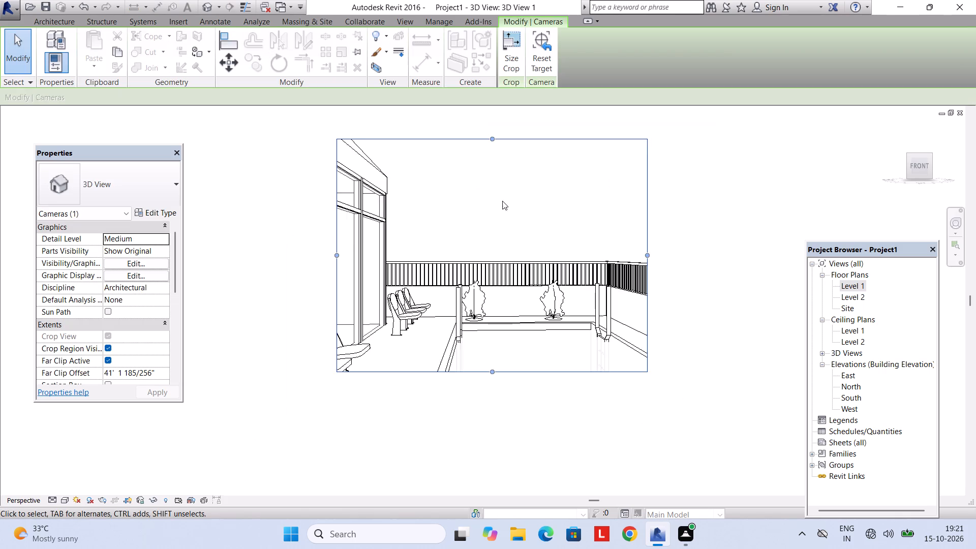
scroll(502, 201, down, 2)
drag(490, 312, 493, 383)
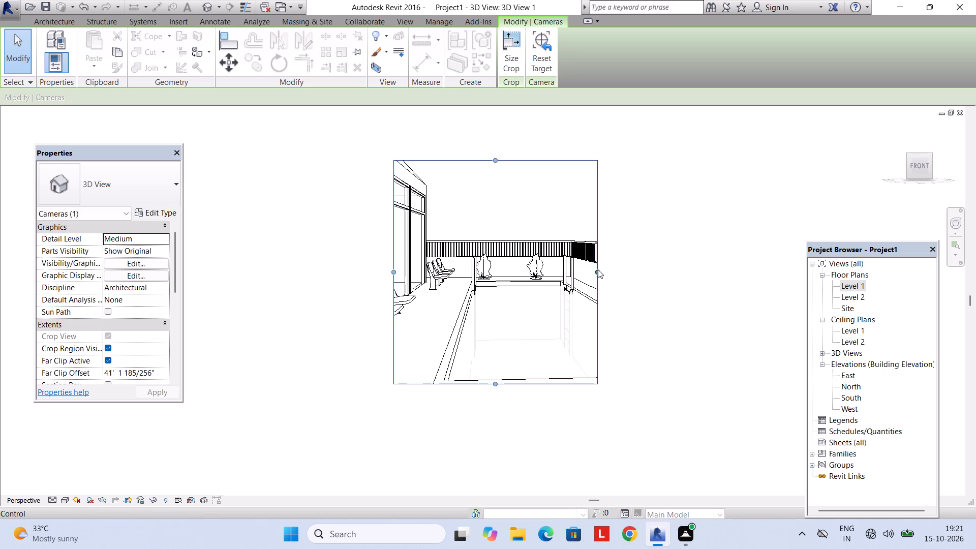
drag(597, 269, 683, 273)
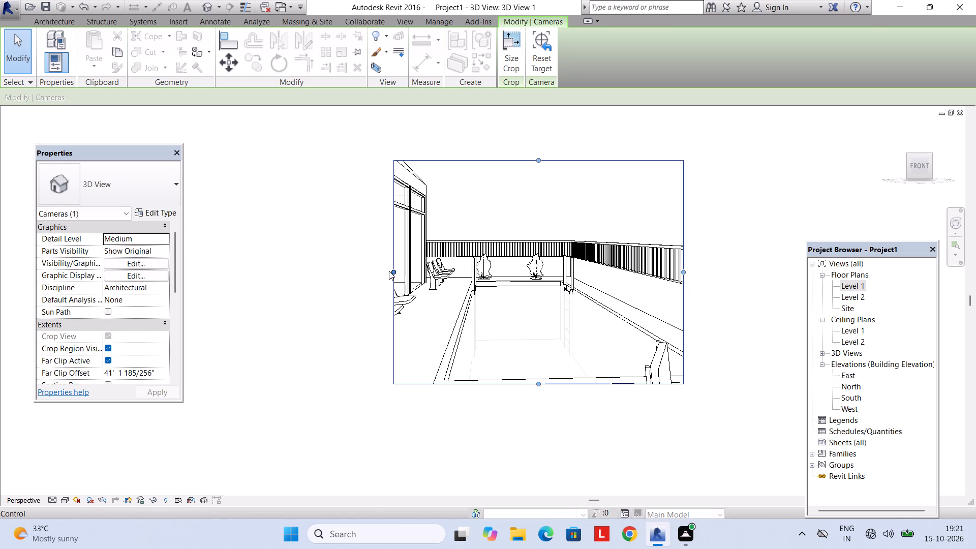
drag(389, 271, 323, 277)
scroll(410, 296, down, 3)
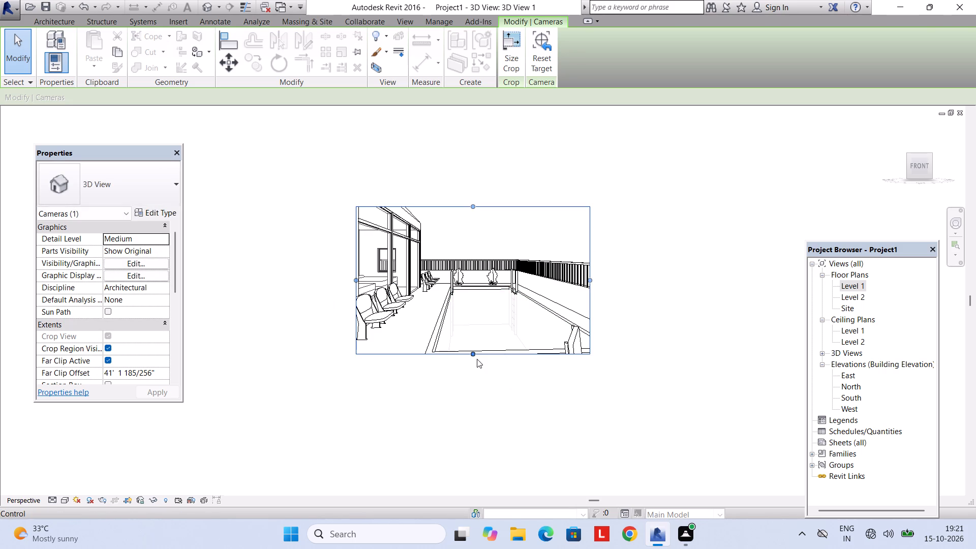
drag(473, 356, 477, 389)
drag(588, 295, 661, 308)
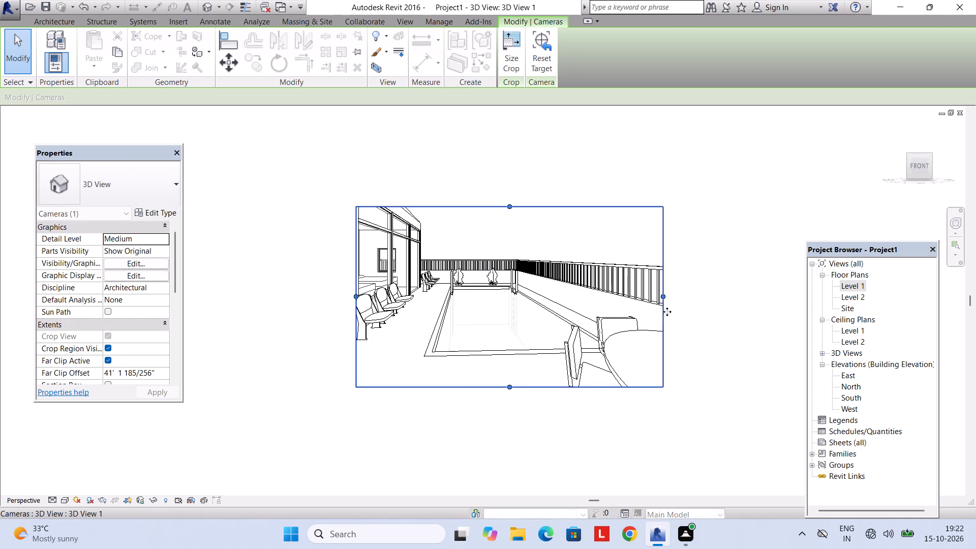
drag(665, 297, 629, 296)
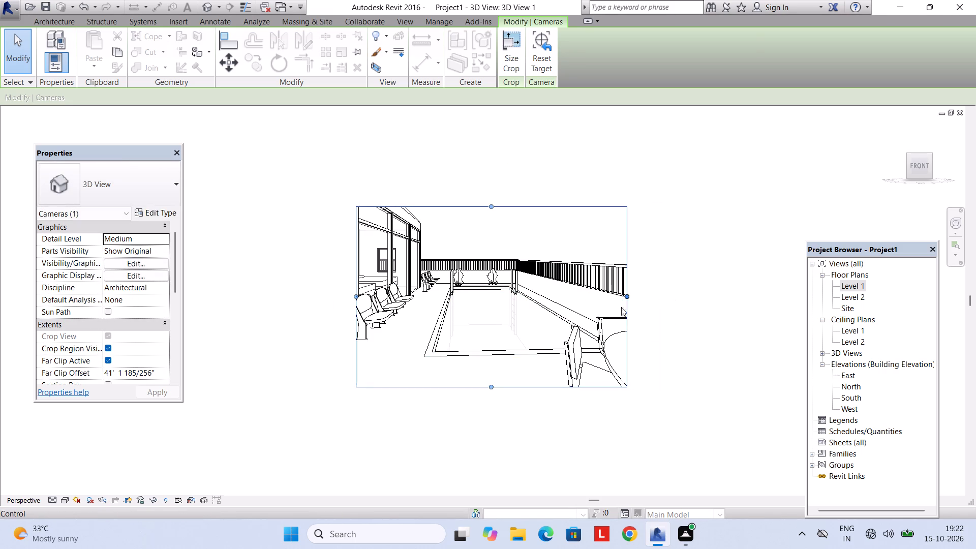
drag(486, 385, 493, 368)
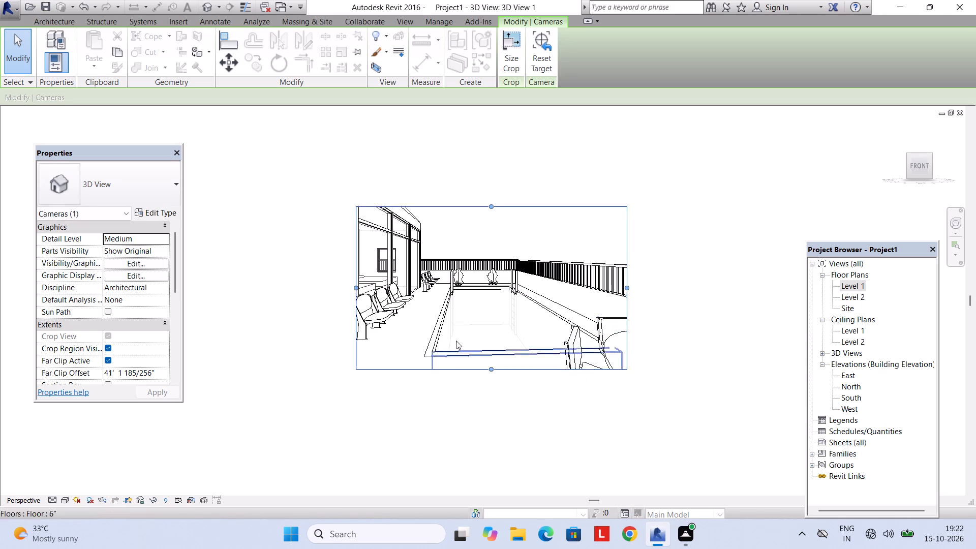
Start rendering the poolside camera view at Medium quality with a printer resolution of 150 DPI.
scroll(456, 339, up, 2)
middle_drag(456, 338, 471, 347)
text(RR)
click(104, 96)
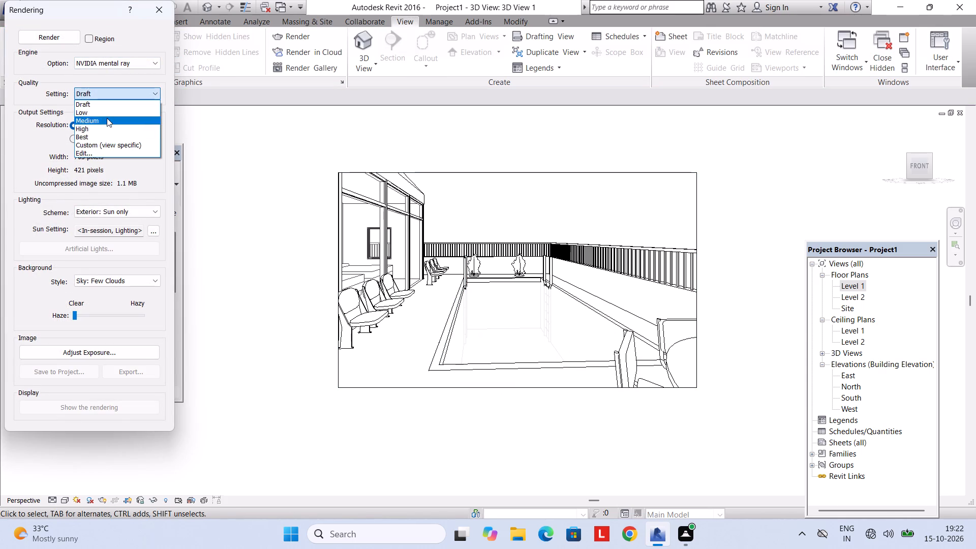
click(107, 118)
click(86, 136)
click(155, 137)
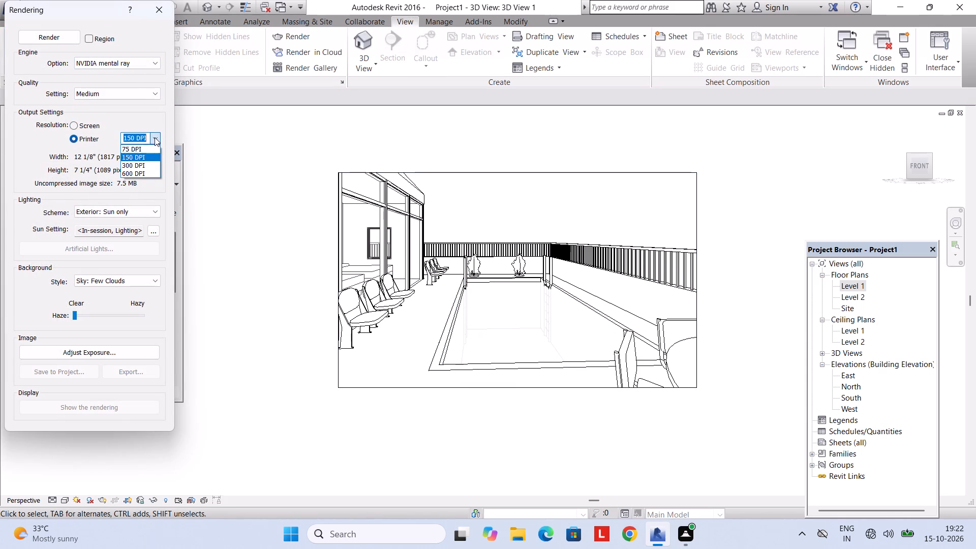
double_click(155, 137)
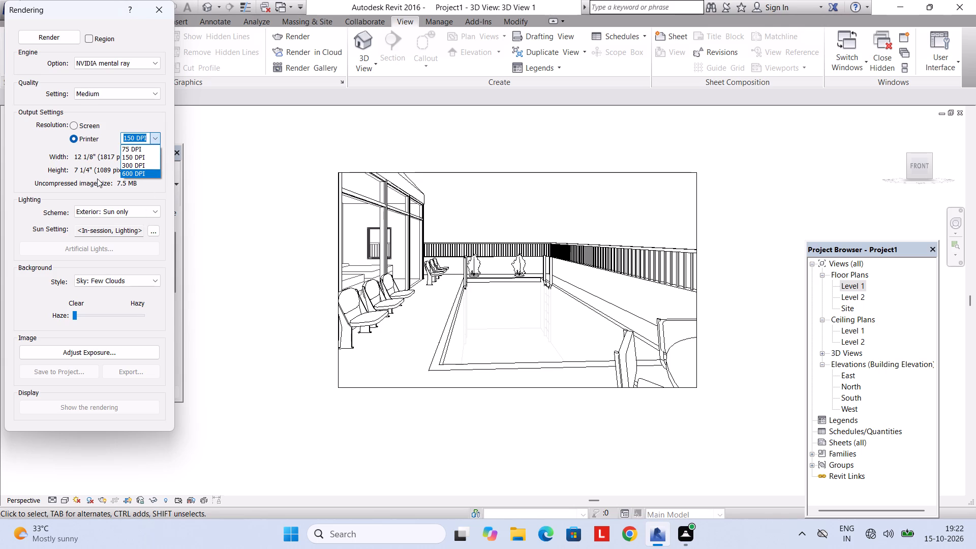
key(Escape)
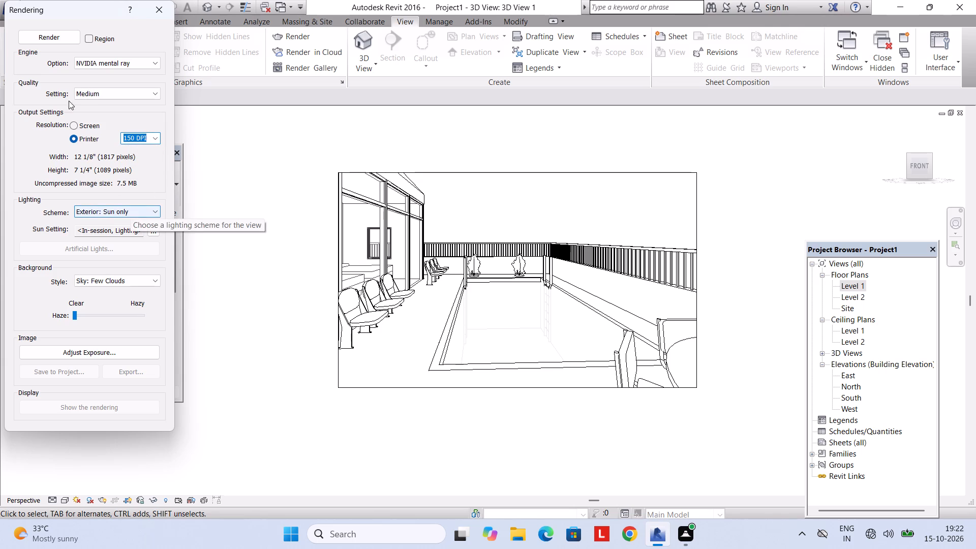
click(48, 40)
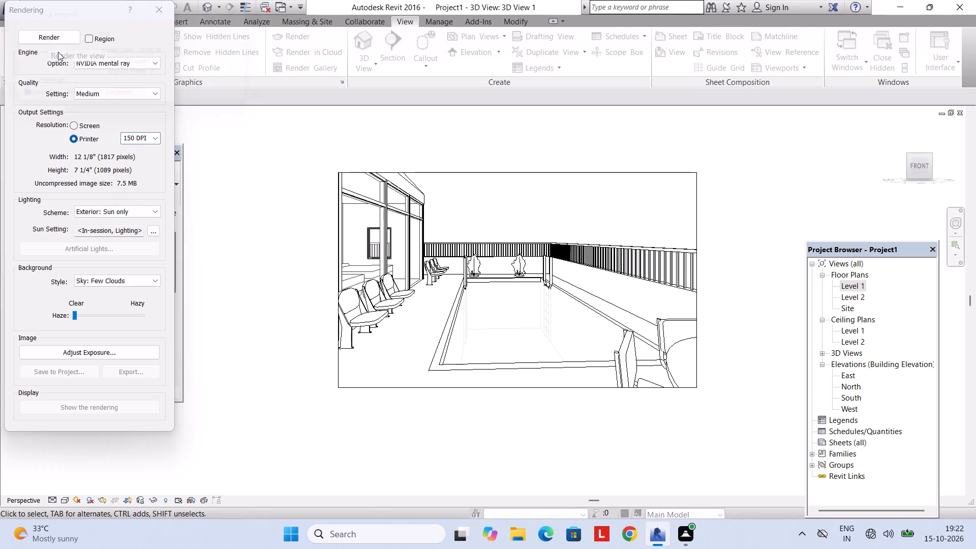
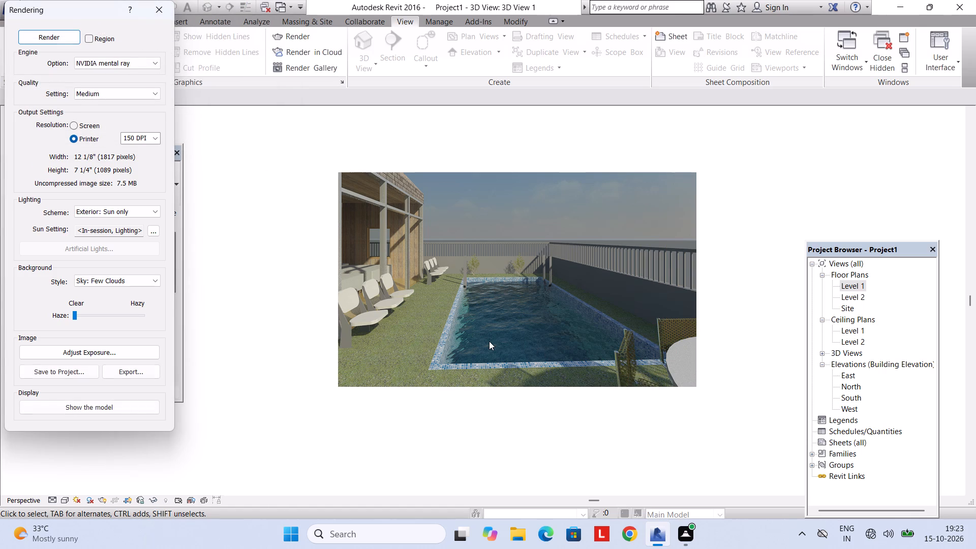
Save the finished pool rendering to the project under the name RENDER and close the rendering settings.
click(83, 375)
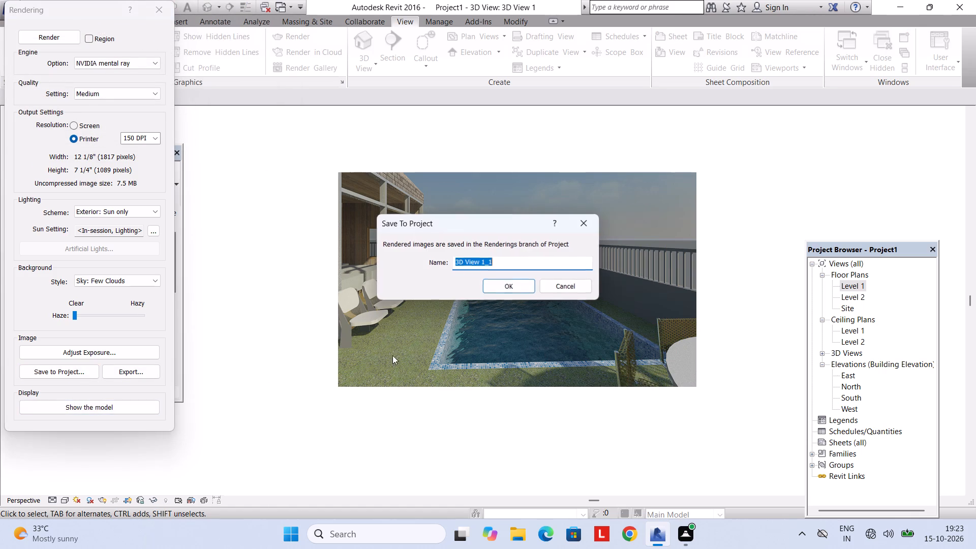
key(BackSpace)
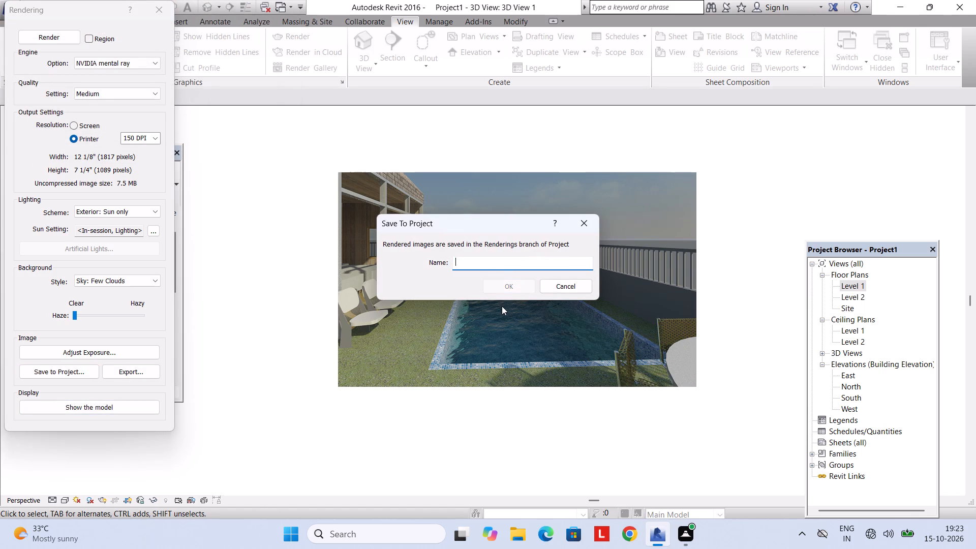
text(RENDER)
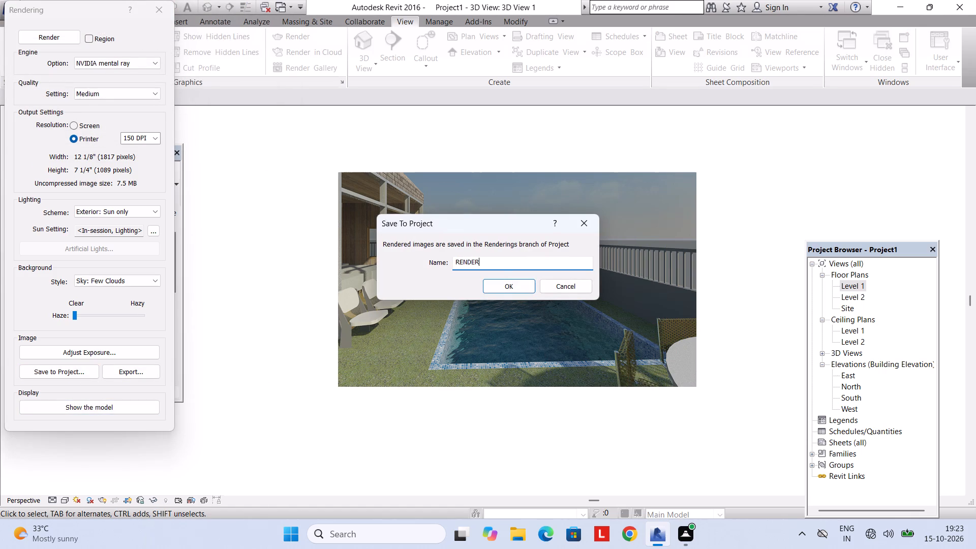
key(Return)
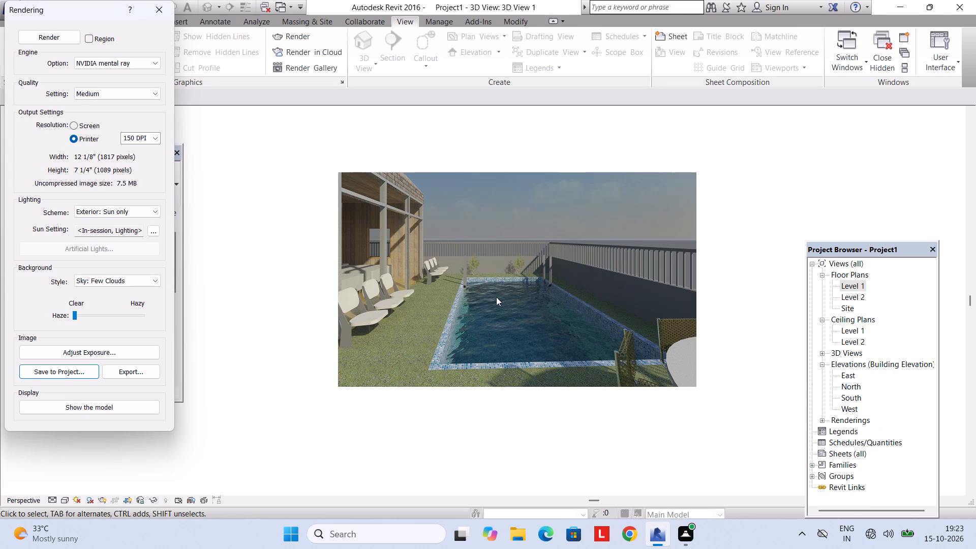
click(161, 13)
Review the site layout in the Level 1 floor plan and in the default 3D view.
scroll(495, 233, down, 2)
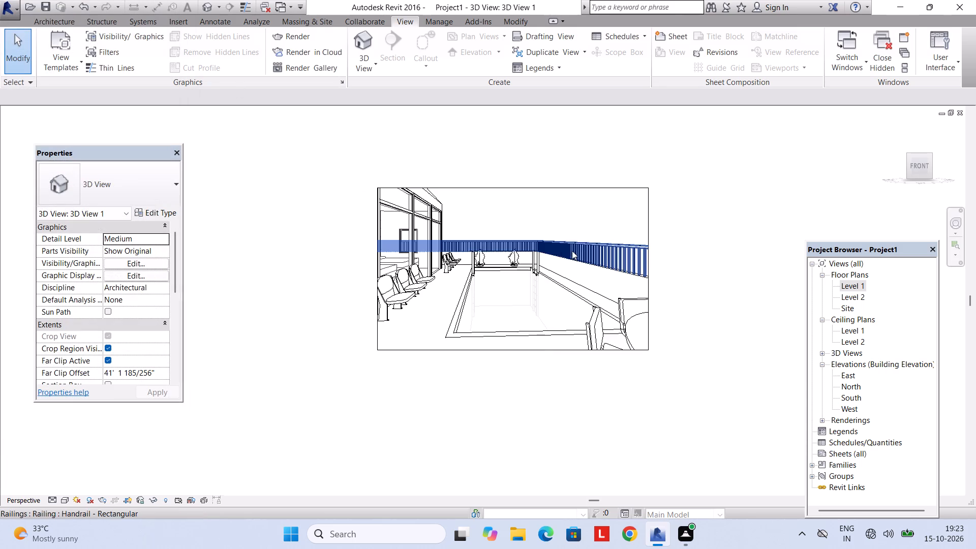
double_click(851, 285)
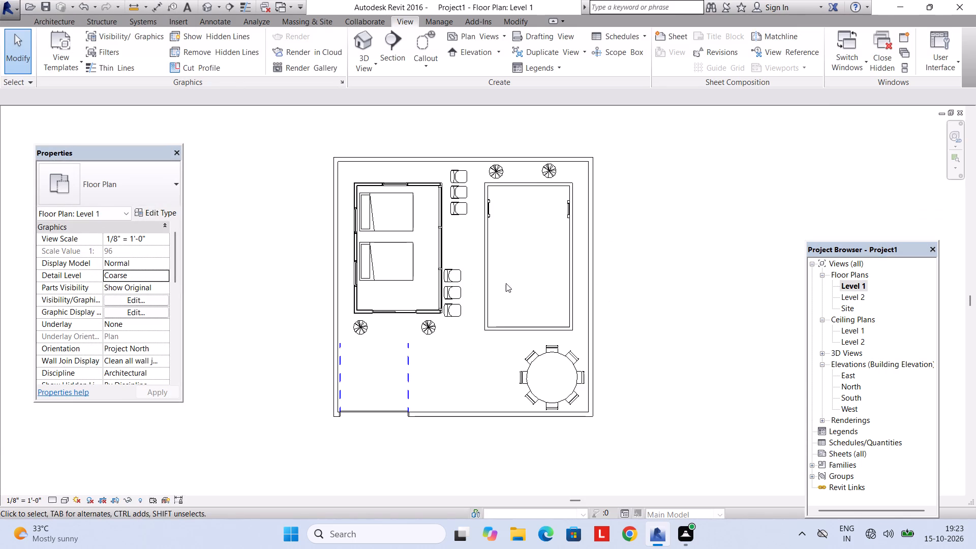
scroll(504, 282, down, 1)
middle_drag(491, 284, 499, 264)
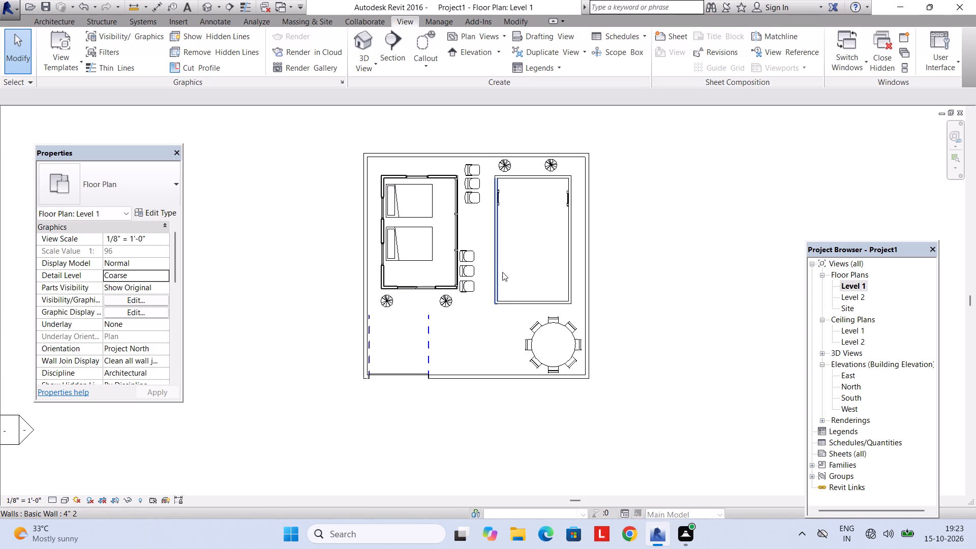
middle_drag(445, 330, 465, 341)
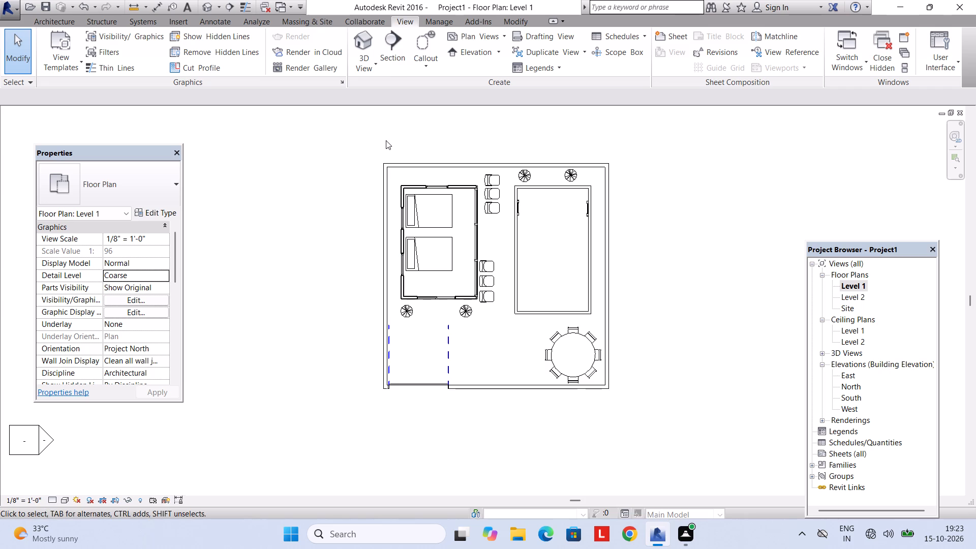
click(377, 67)
click(379, 87)
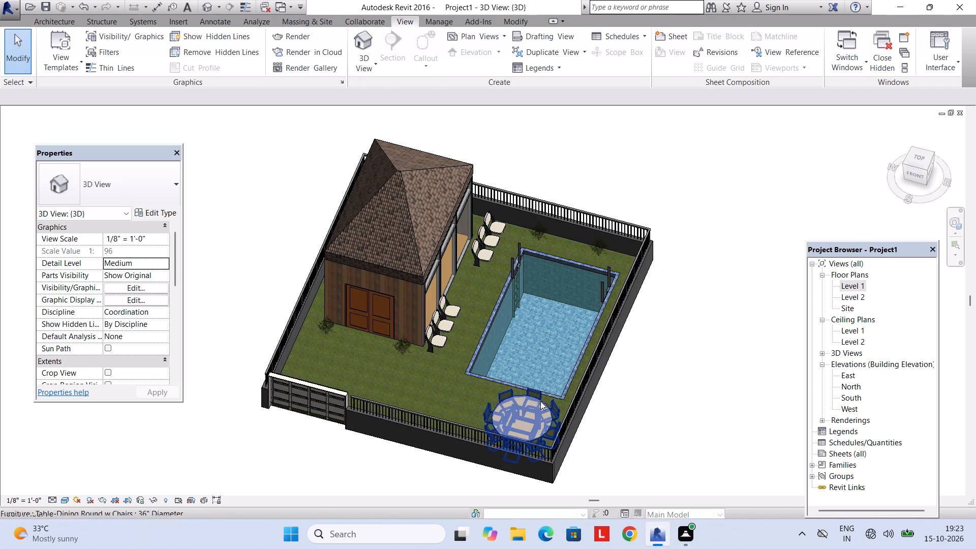
middle_drag(460, 332, 466, 269)
middle_drag(464, 277, 457, 320)
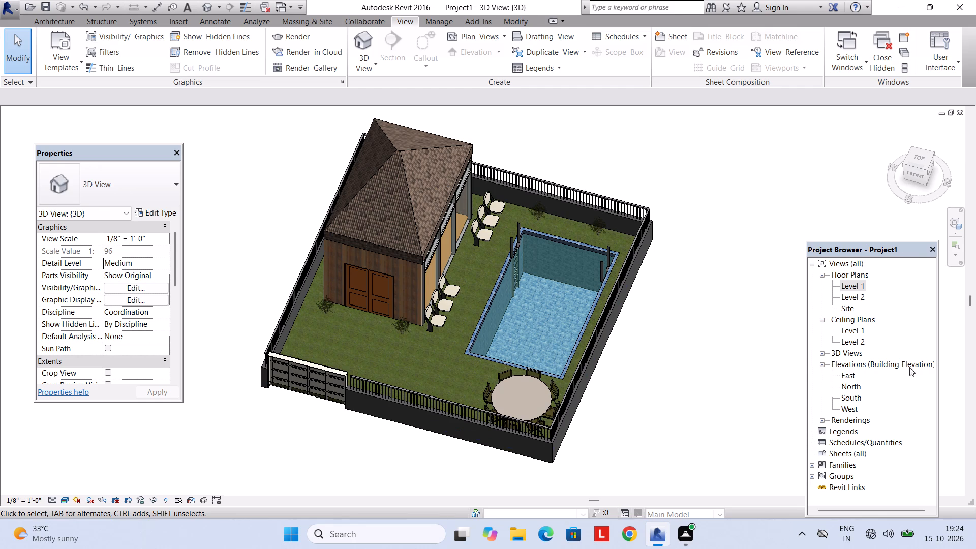
Open the saved RENDER image from the project's renderings and examine it up close.
double_click(851, 422)
click(851, 430)
double_click(859, 429)
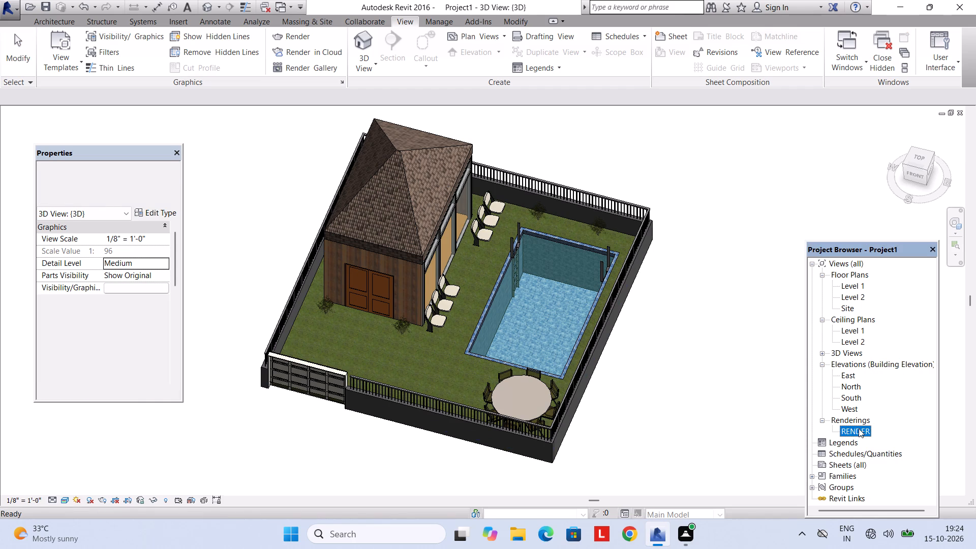
scroll(521, 329, down, 2)
middle_drag(521, 329, 509, 310)
scroll(509, 310, up, 1)
scroll(875, 302, up, 2)
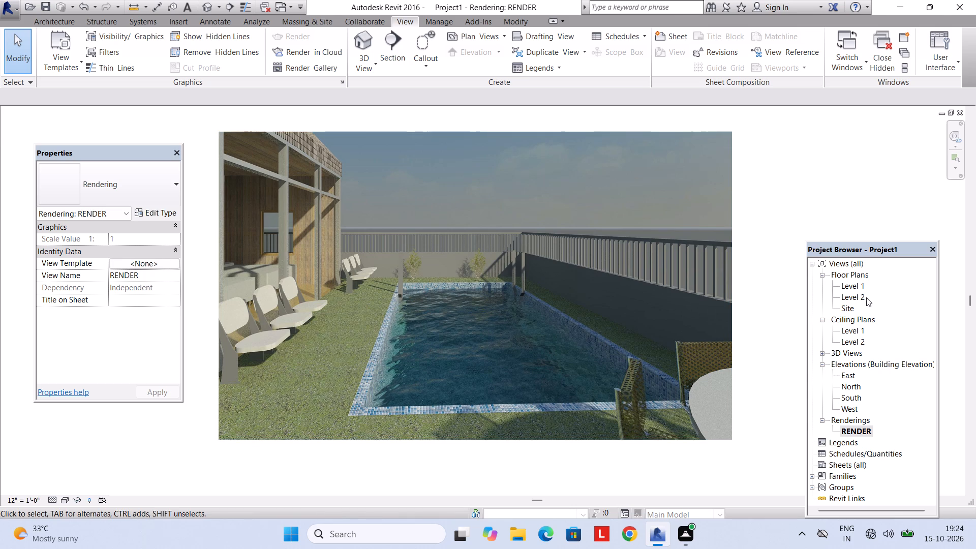
Place a camera on the Level 1 plan beside the round dining table, aimed between house and pool past the far boundary wall.
double_click(853, 285)
middle_drag(674, 320, 680, 239)
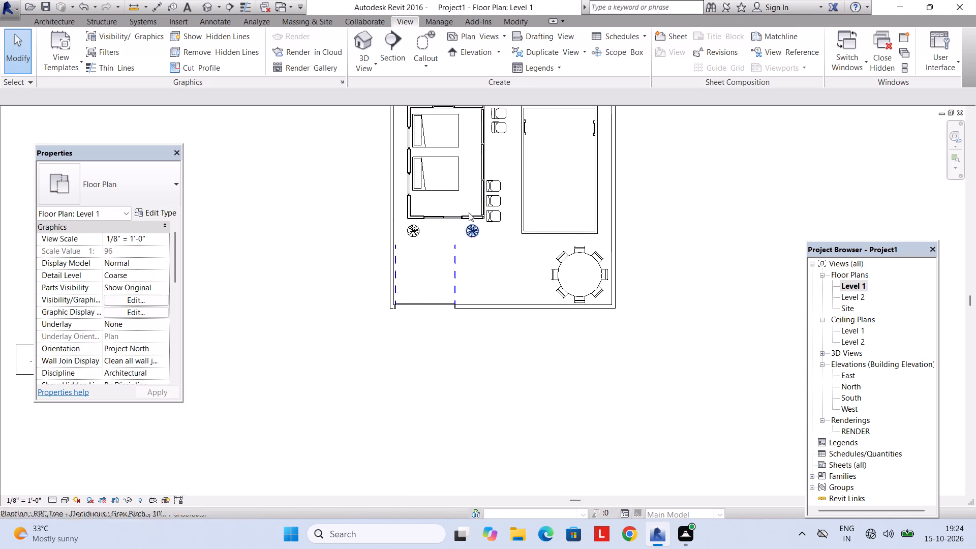
click(358, 66)
click(398, 106)
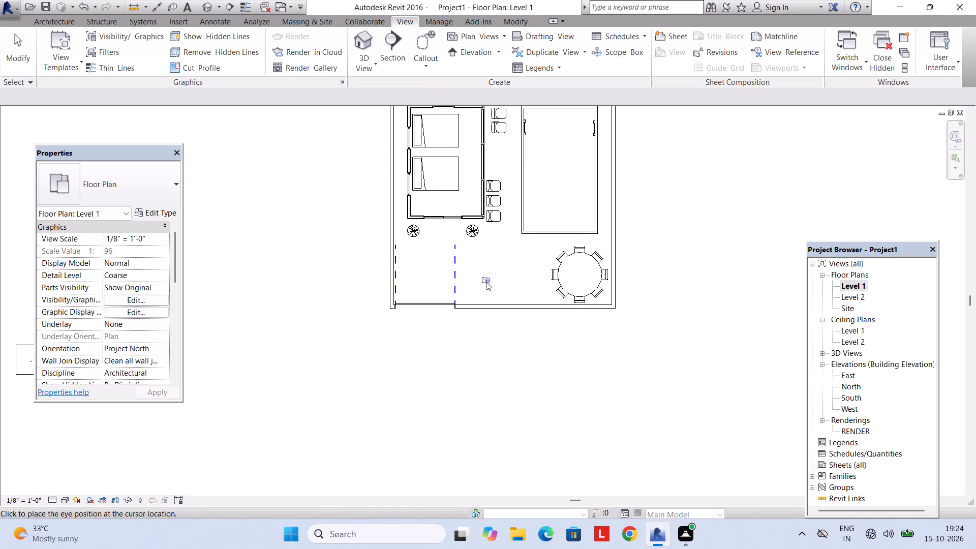
click(531, 293)
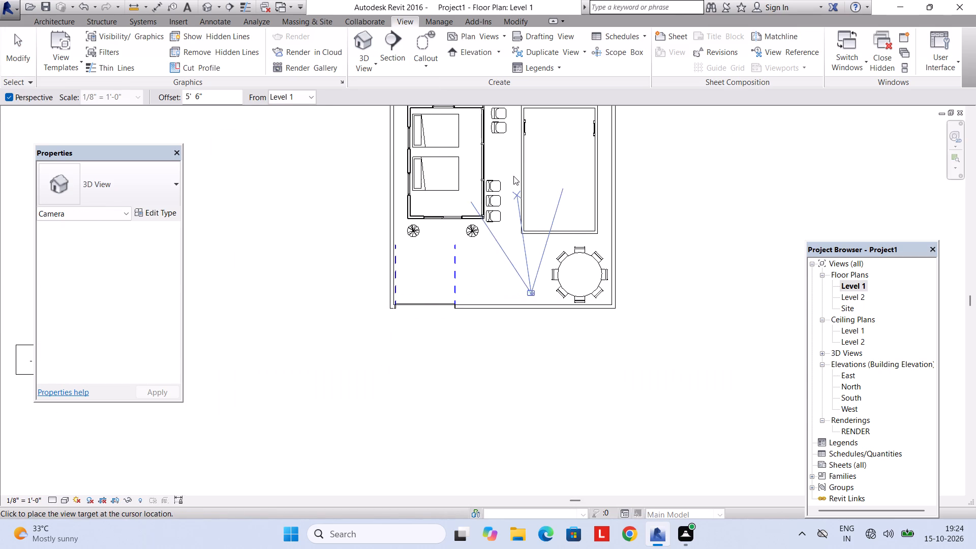
middle_drag(513, 175, 513, 292)
click(519, 168)
Enlarge the new camera view's crop region on the house side, above and below to take in the entrance doors and foreground.
scroll(514, 253, down, 2)
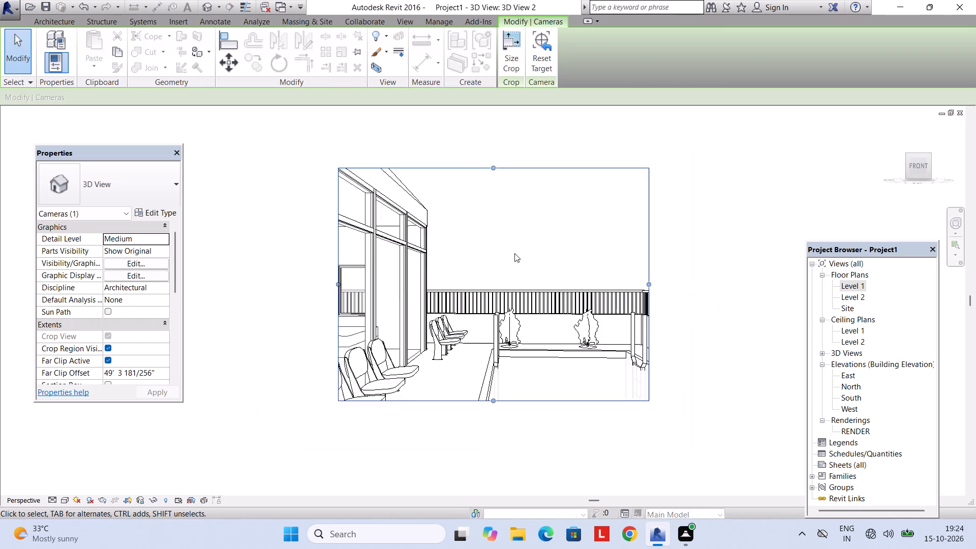
scroll(514, 253, down, 5)
drag(413, 271, 297, 272)
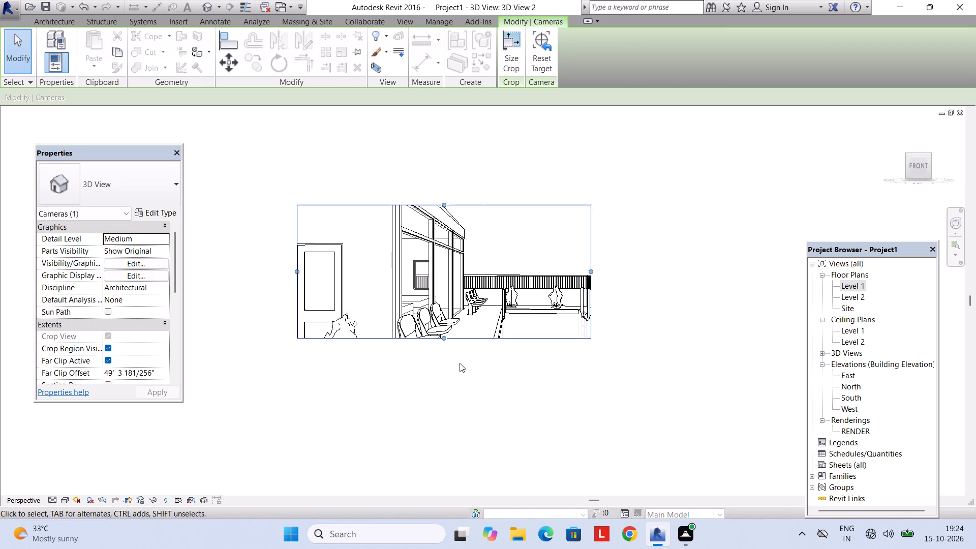
drag(443, 338, 443, 433)
drag(440, 201, 445, 157)
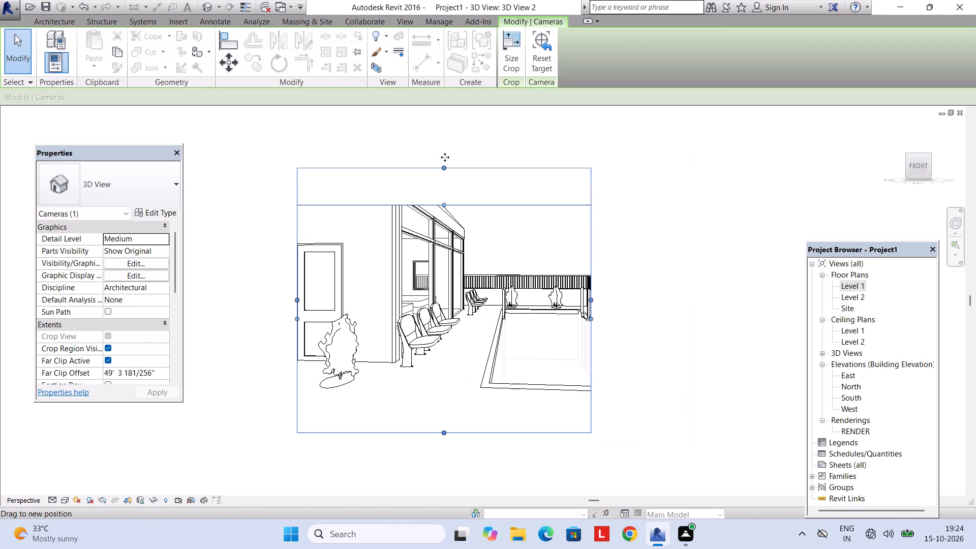
drag(445, 157, 444, 154)
drag(297, 294, 227, 295)
scroll(475, 252, down, 3)
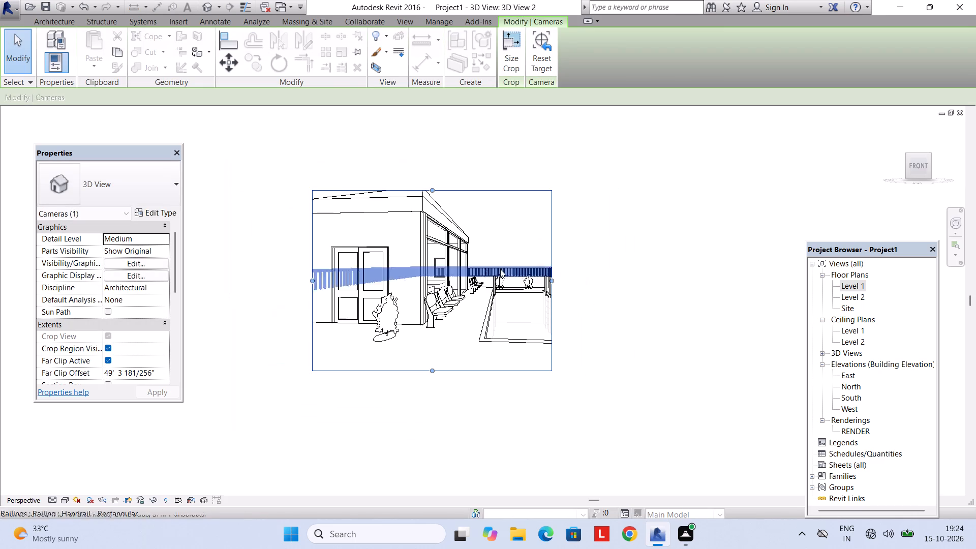
Widen and heighten the crop region to frame the whole house, pool, both side railings, dining table and open sky.
drag(552, 280, 713, 281)
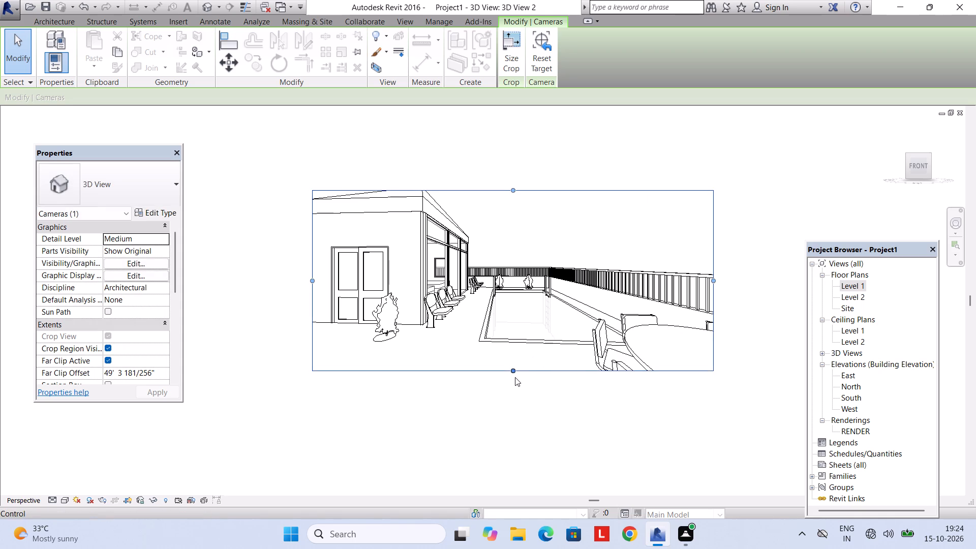
drag(509, 368, 514, 395)
scroll(525, 338, down, 2)
middle_drag(523, 338, 613, 330)
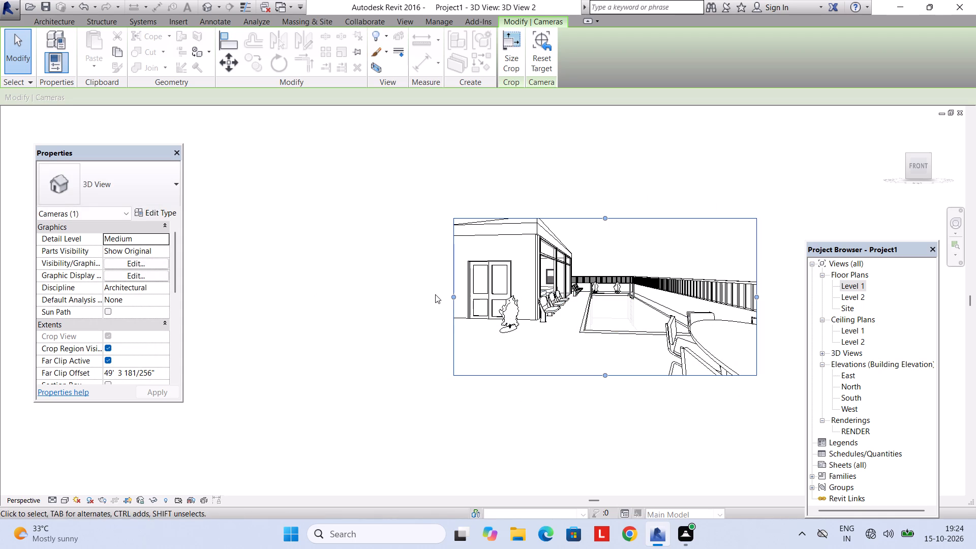
drag(453, 297, 333, 298)
middle_drag(511, 283, 485, 322)
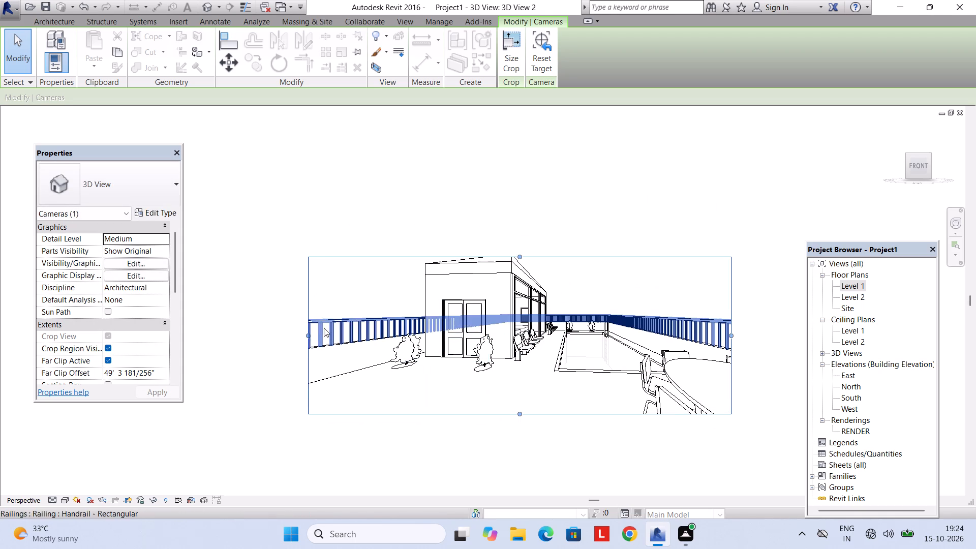
drag(306, 335, 372, 340)
middle_drag(466, 316, 420, 338)
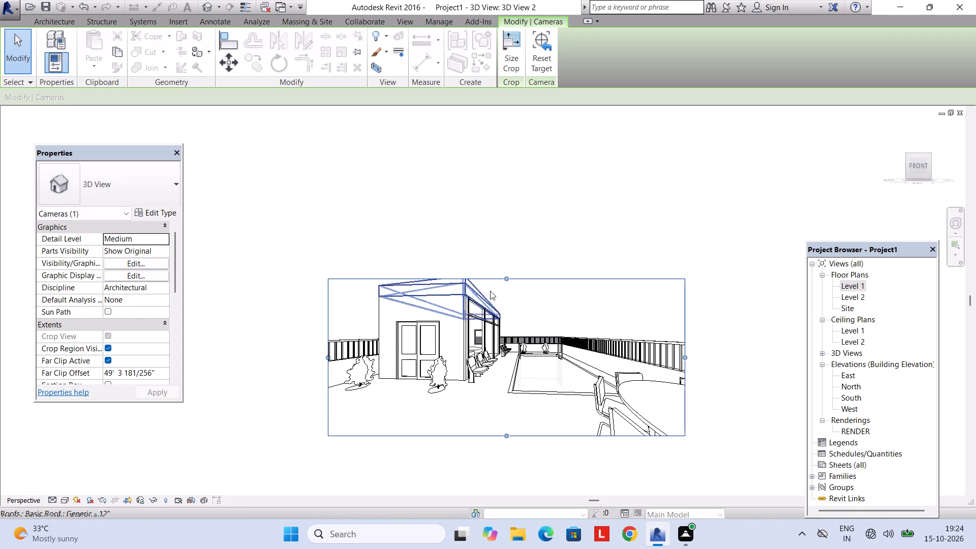
drag(506, 274, 509, 206)
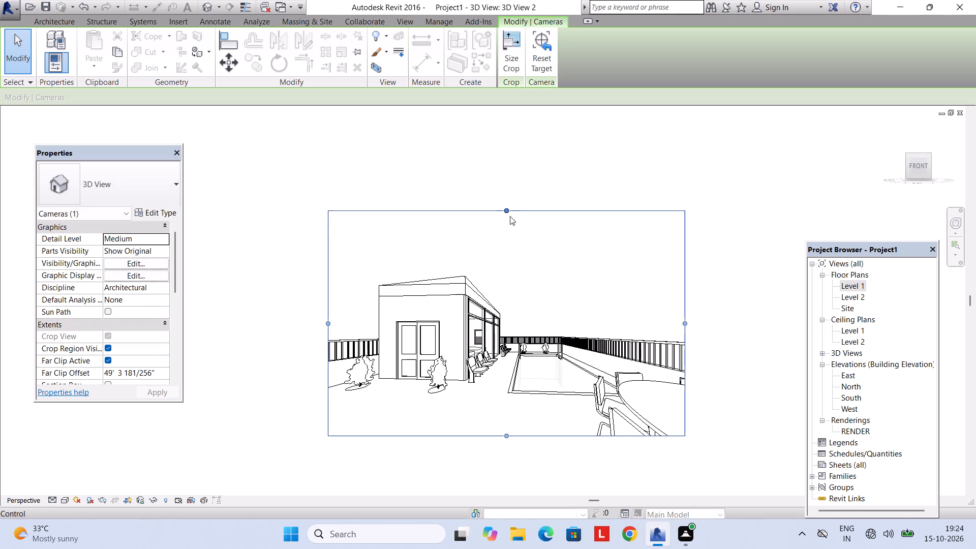
scroll(556, 367, up, 2)
middle_drag(550, 360, 534, 335)
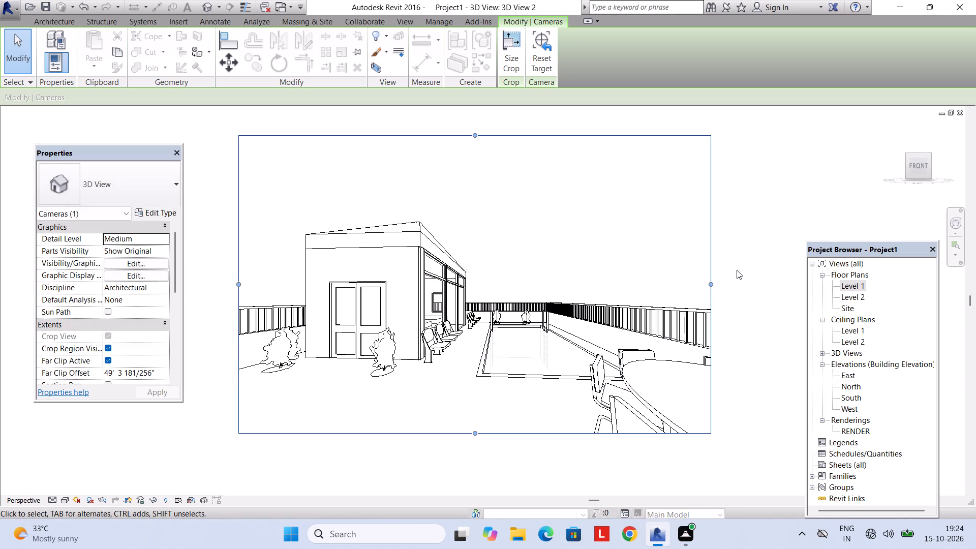
Render the new camera view at Medium quality with printer resolution set to 75 DPI.
text(RR)
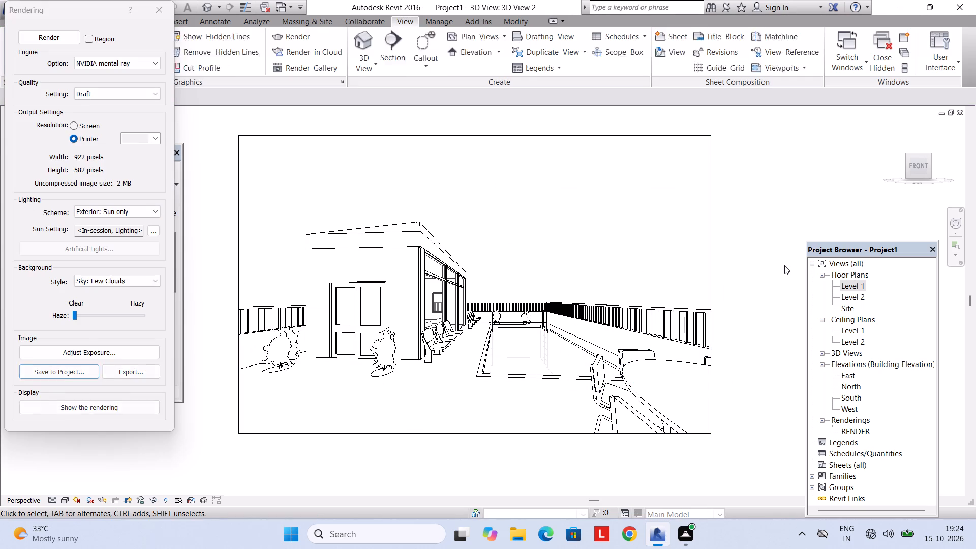
click(91, 94)
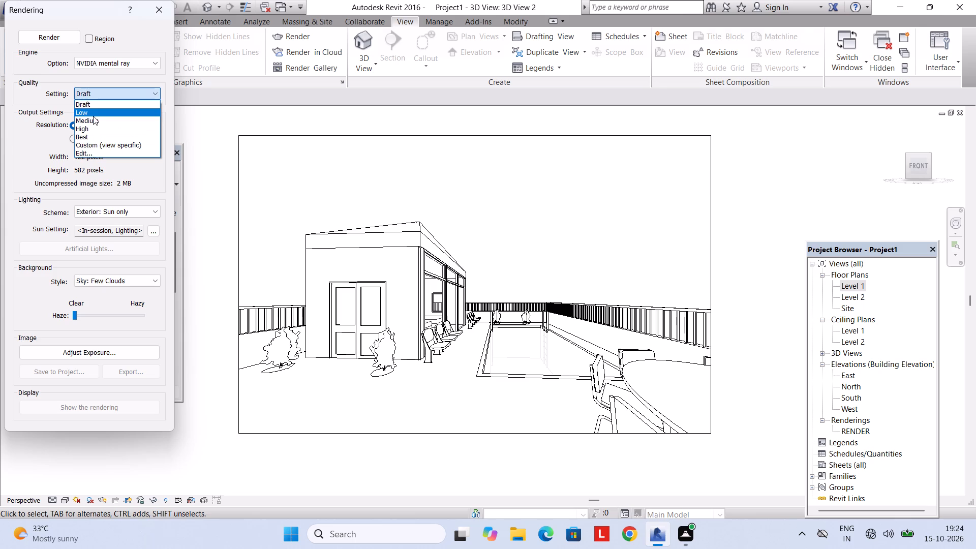
click(94, 117)
click(81, 138)
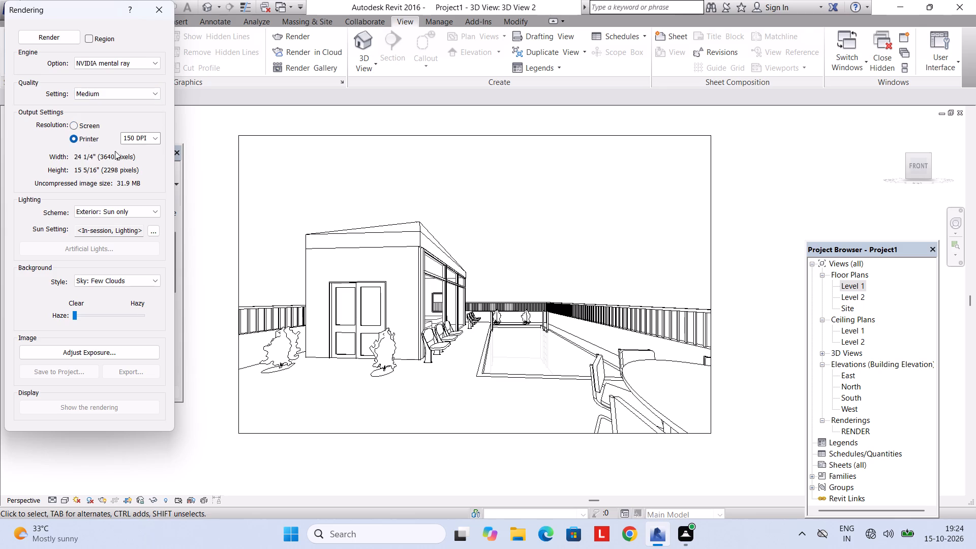
click(135, 95)
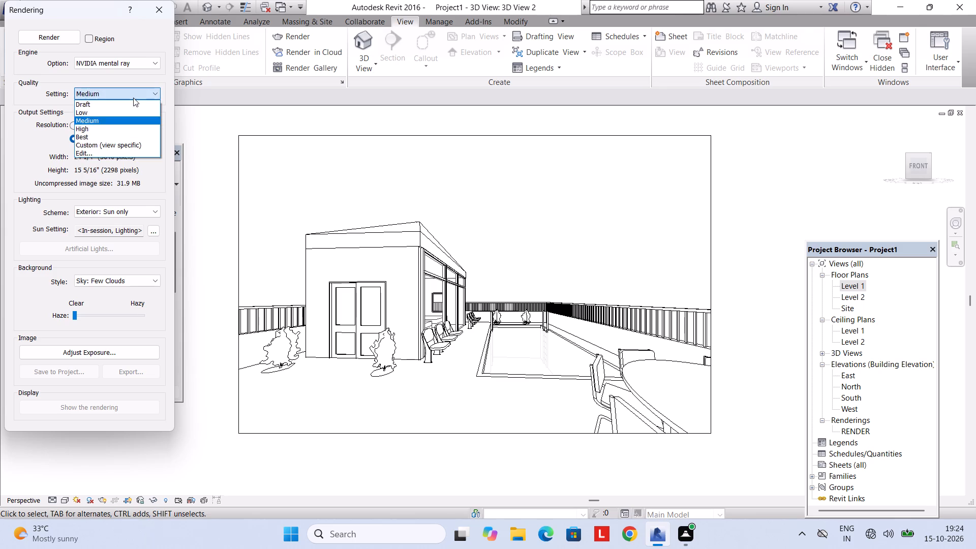
click(133, 98)
click(149, 138)
click(151, 139)
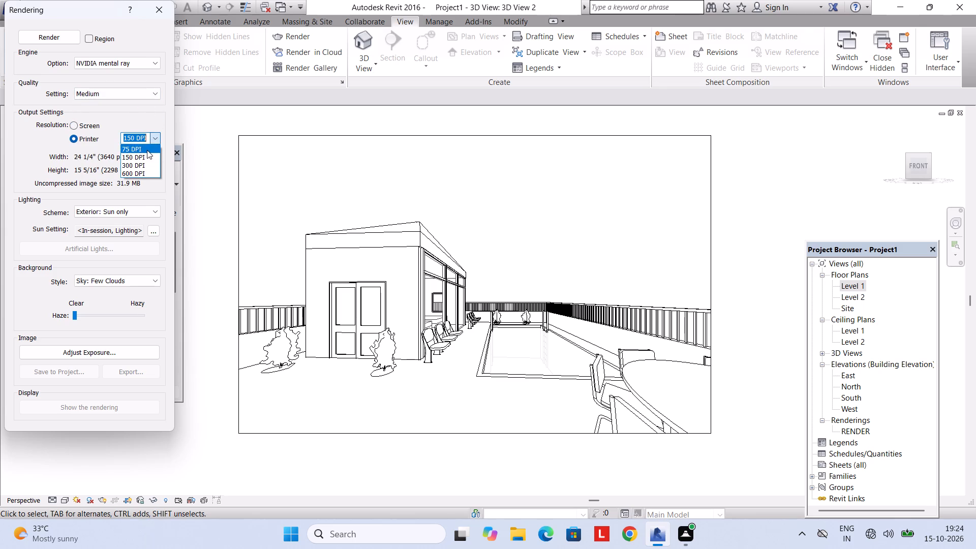
click(147, 150)
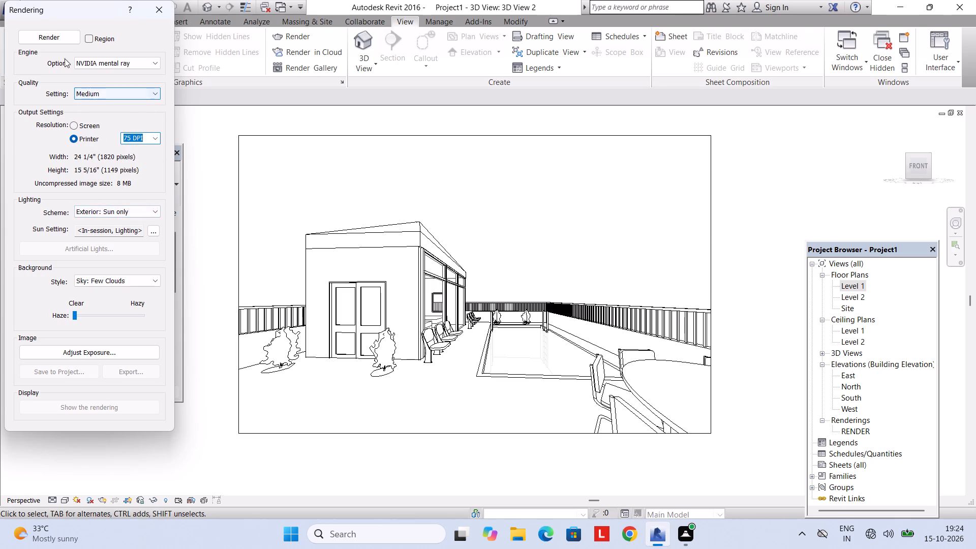
click(49, 33)
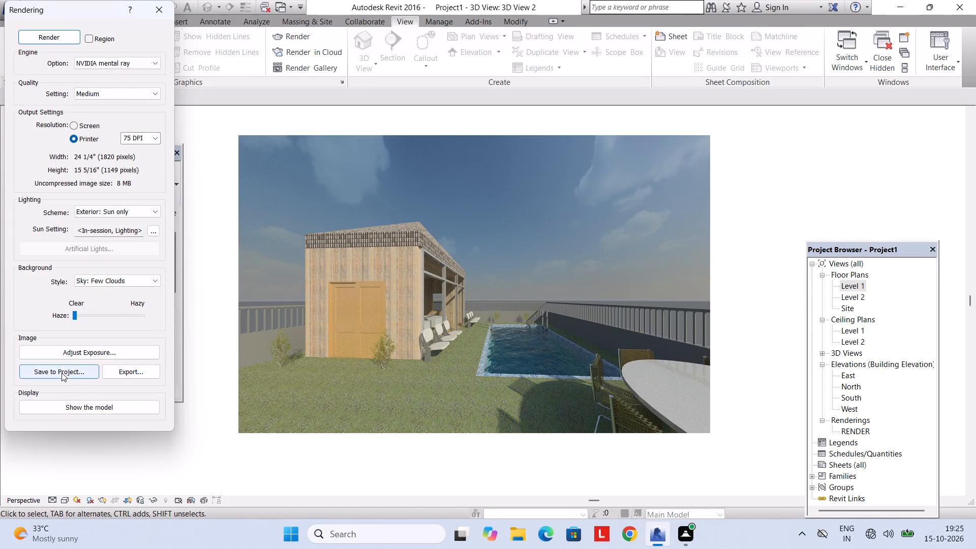
Save the new rendering to the project under the name RENDER2.
click(62, 373)
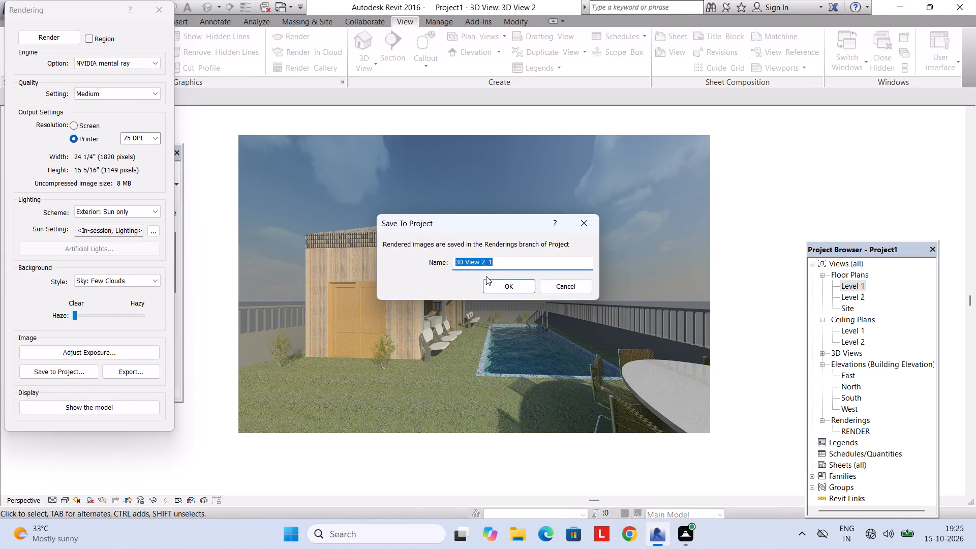
text(RENDER2)
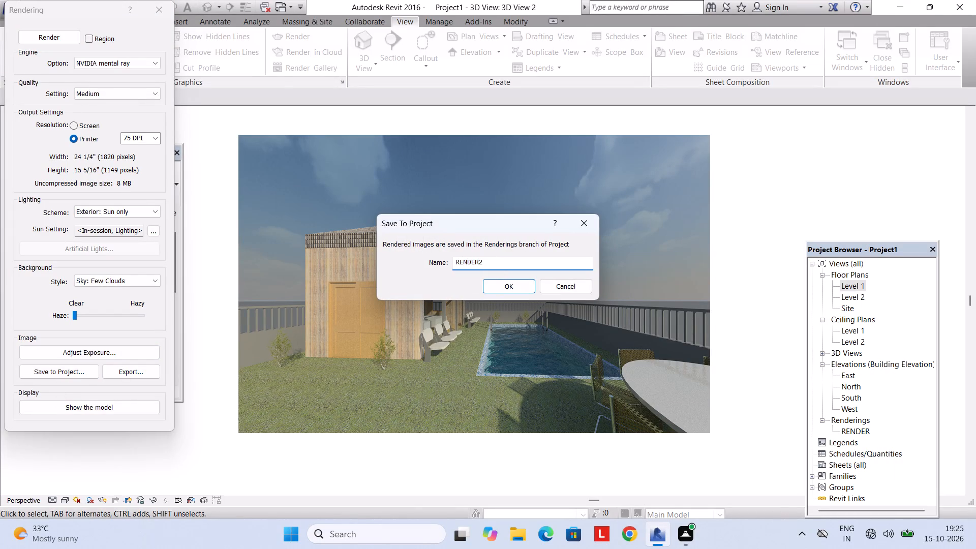
key(Return)
Export the rendered image as a JPEG named RESORT RENDER into the FUJI REVIT folder in Documents and close the rendering settings.
click(139, 369)
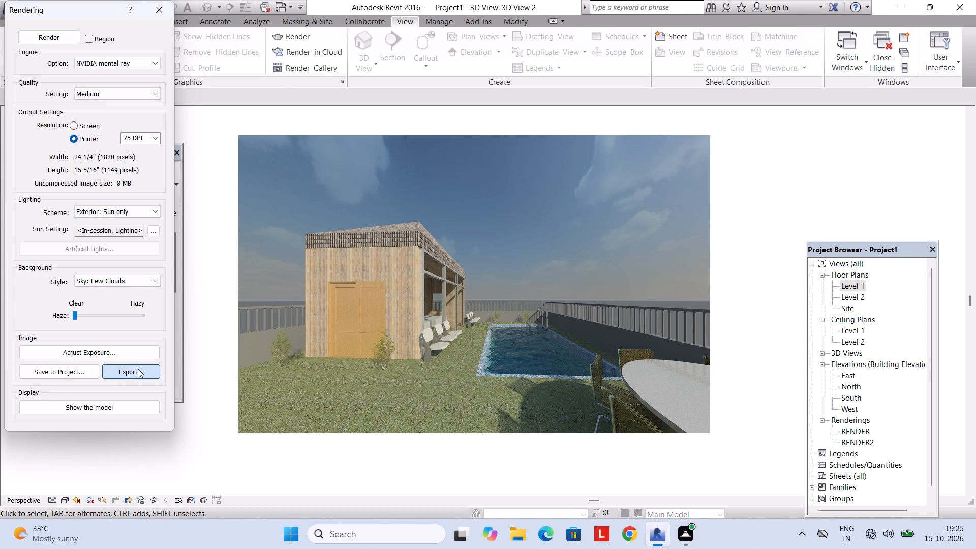
double_click(284, 203)
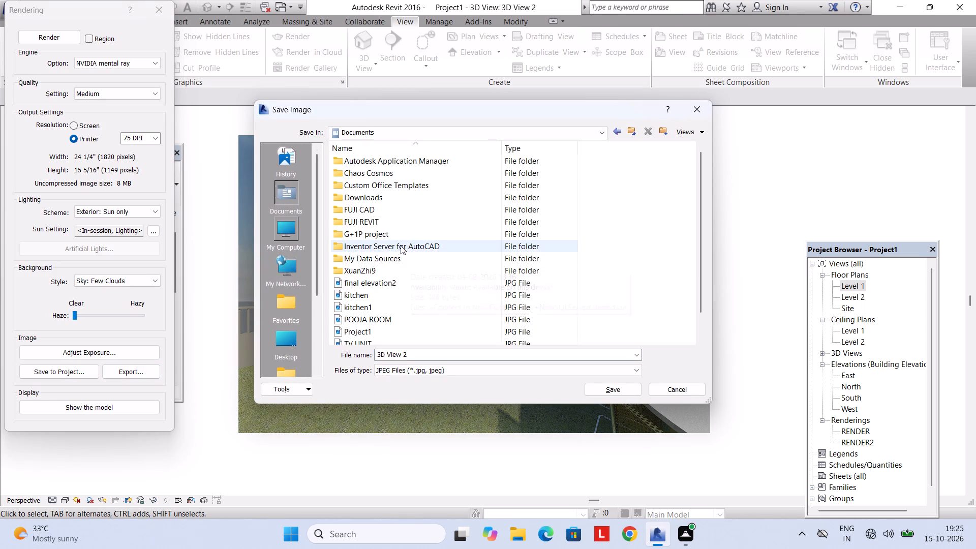
click(392, 226)
click(392, 226)
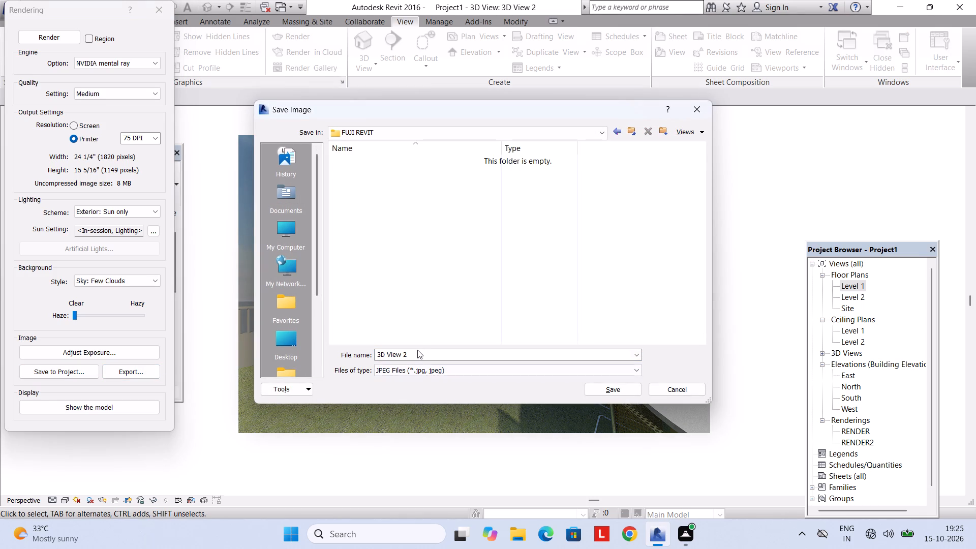
click(417, 350)
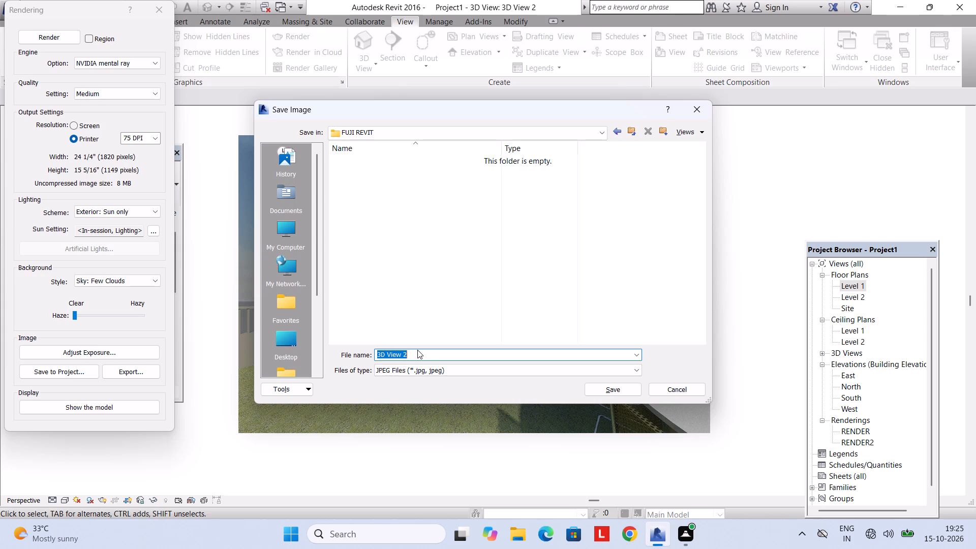
text(RESORT RENDER)
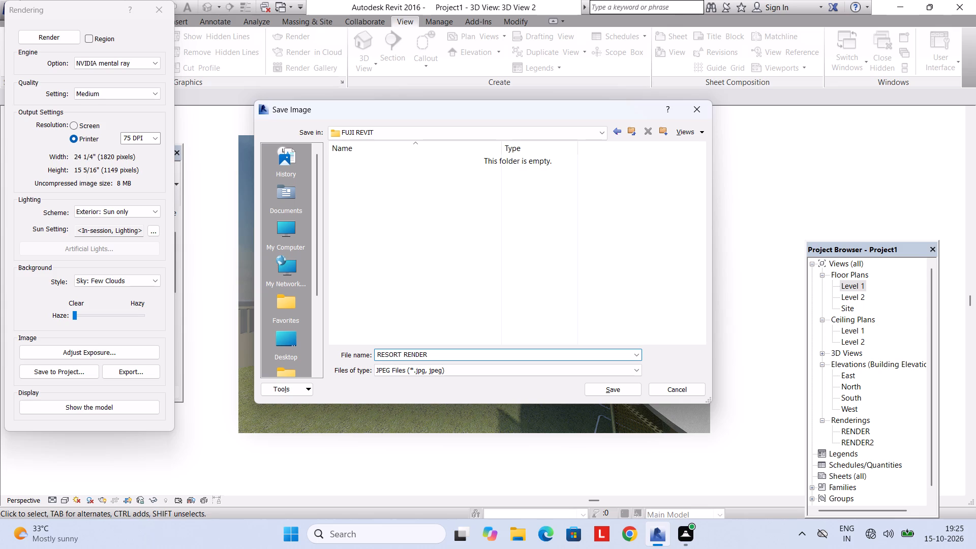
click(626, 393)
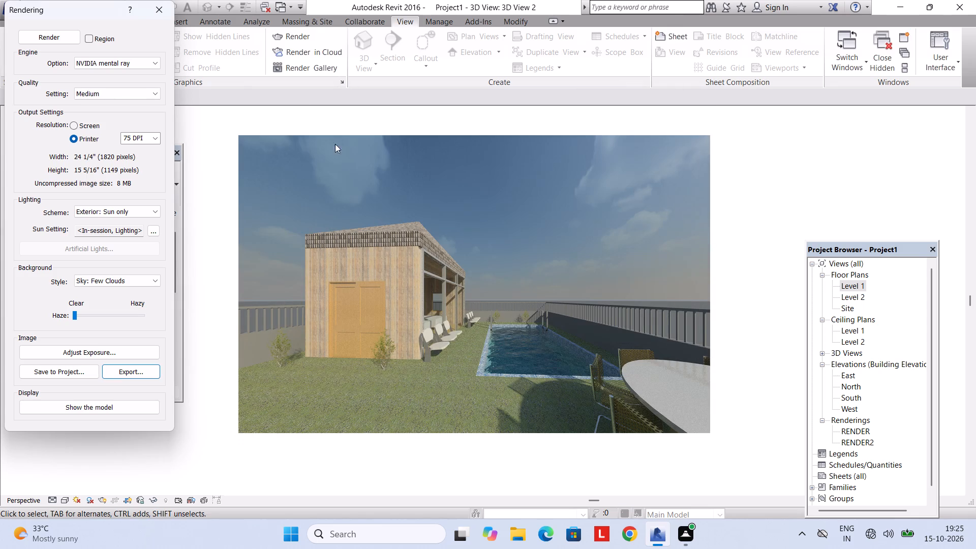
click(150, 11)
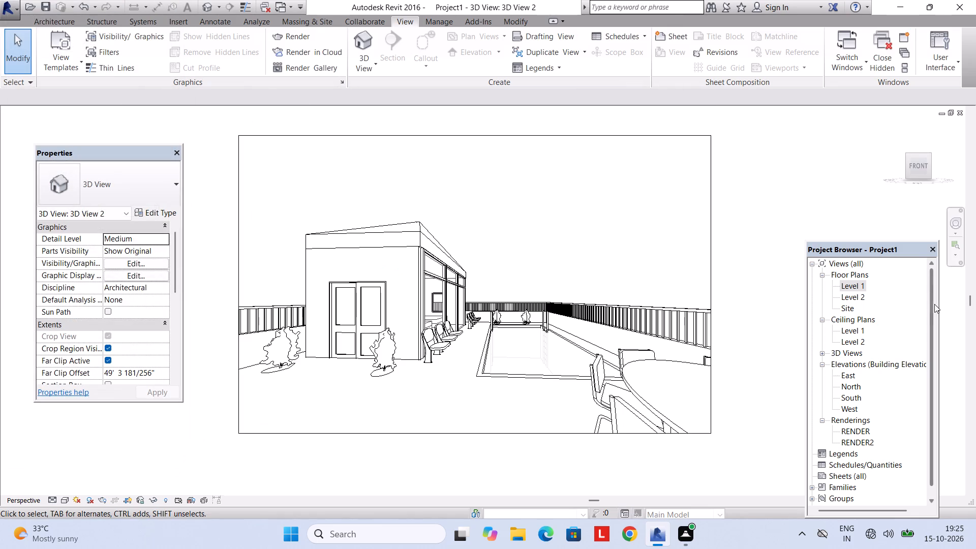
Open the Level 1 floor plan view.
double_click(860, 281)
middle_drag(587, 286, 582, 282)
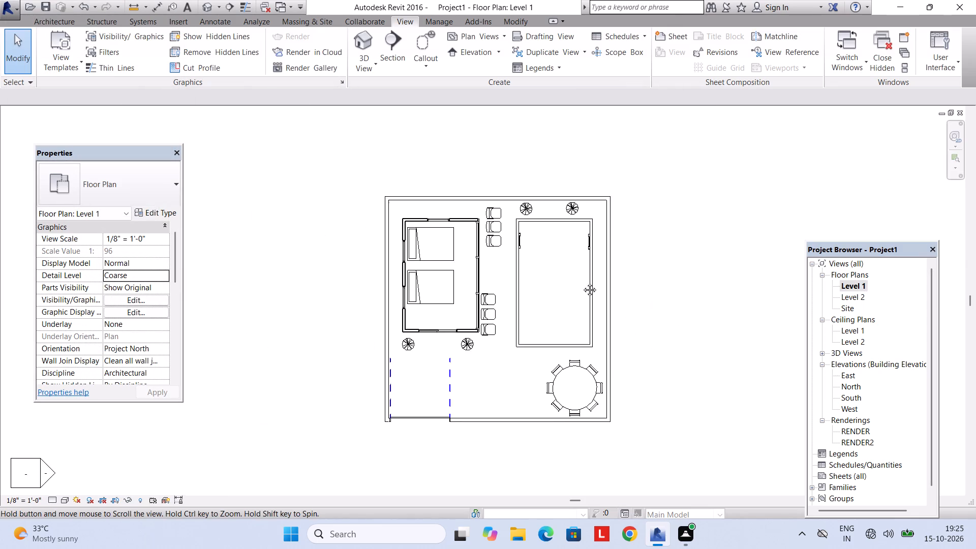
middle_drag(582, 282, 572, 273)
Set up a Microsoft Print to PDF print of the current window with A4 paper in landscape orientation.
key(ctrl+super+p)
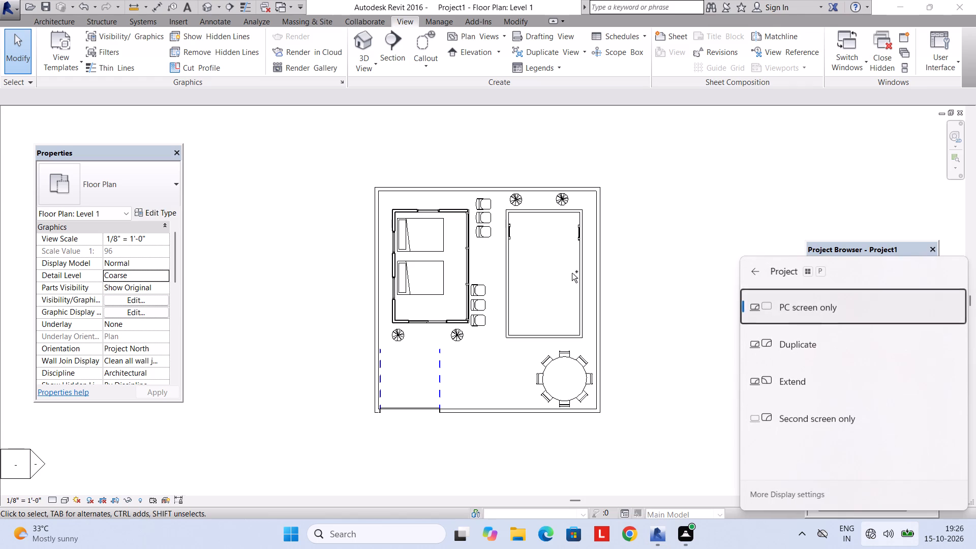
ctrl+click(749, 206)
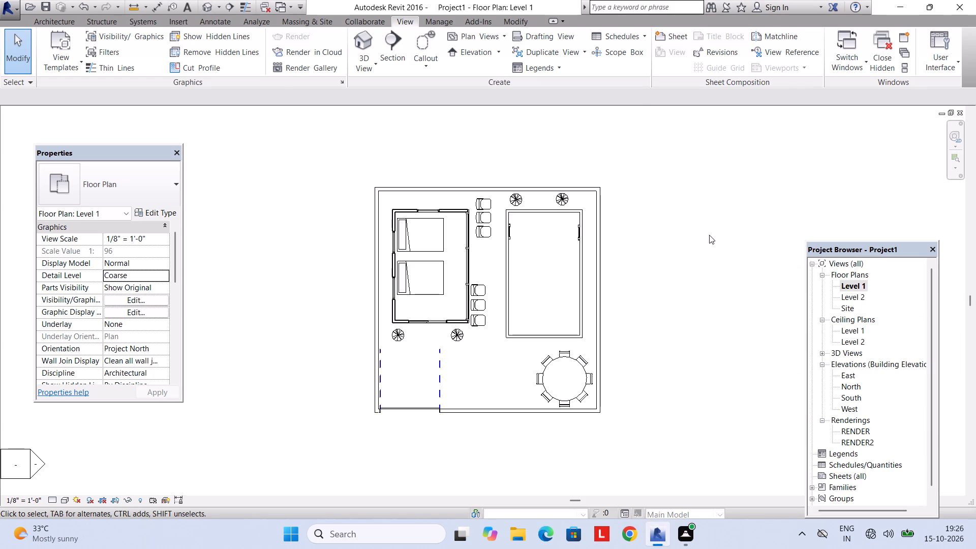
key(ctrl+p)
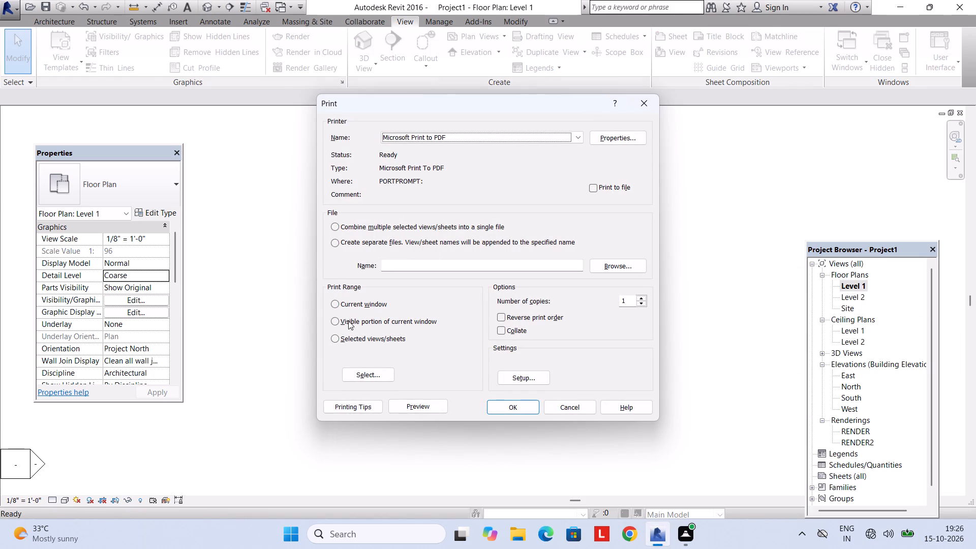
click(338, 304)
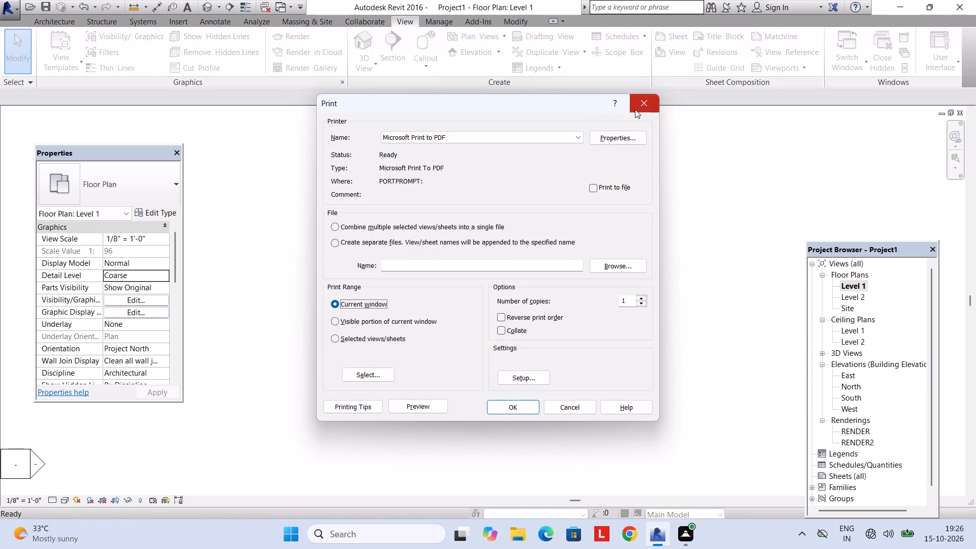
click(626, 133)
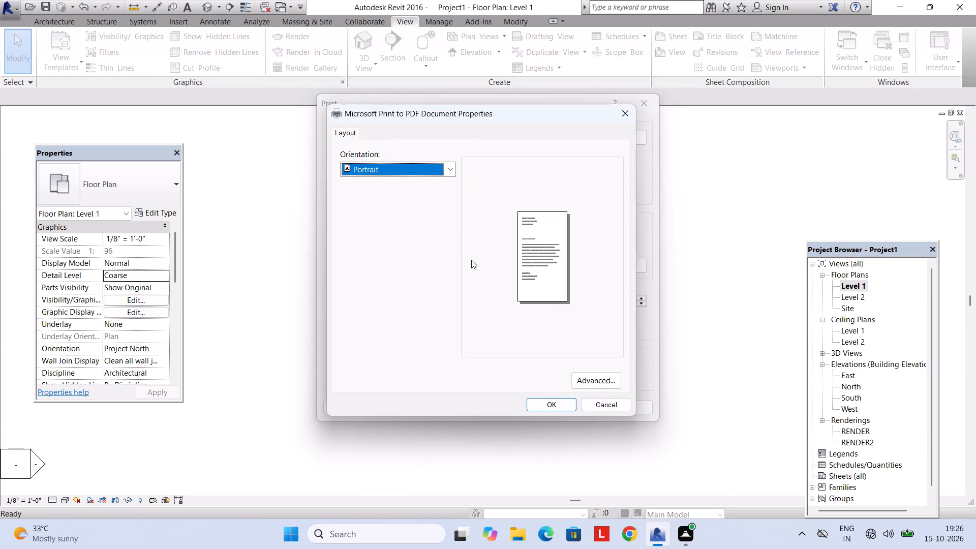
click(598, 383)
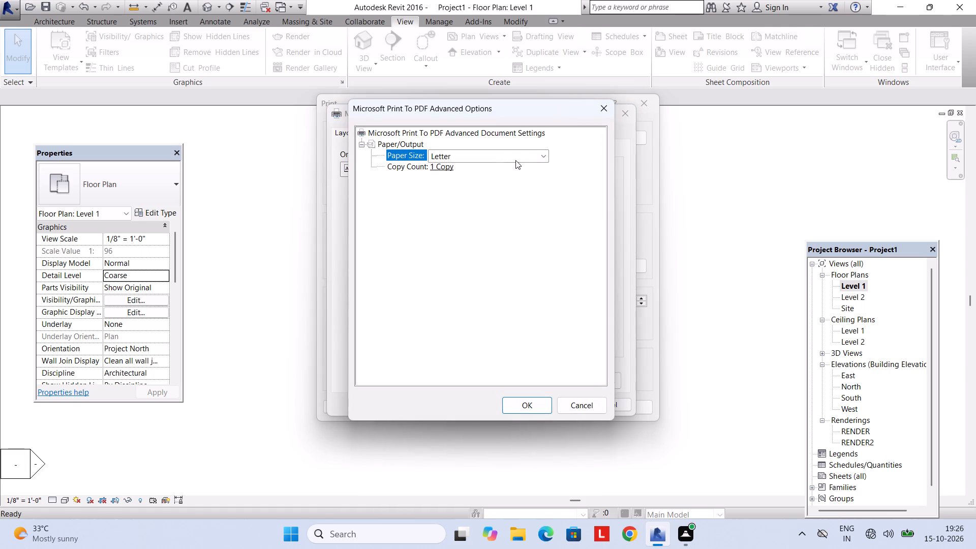
click(506, 162)
scroll(484, 234, up, 11)
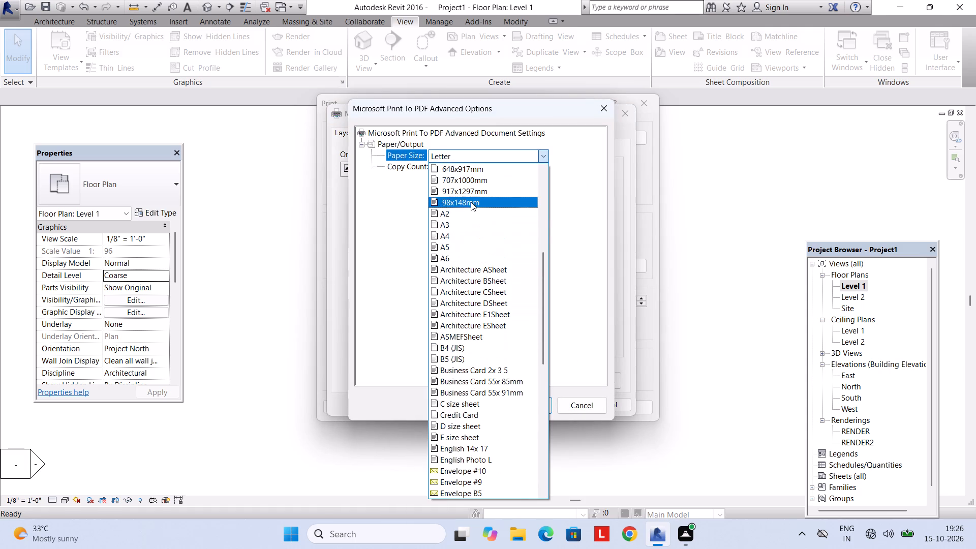
click(464, 236)
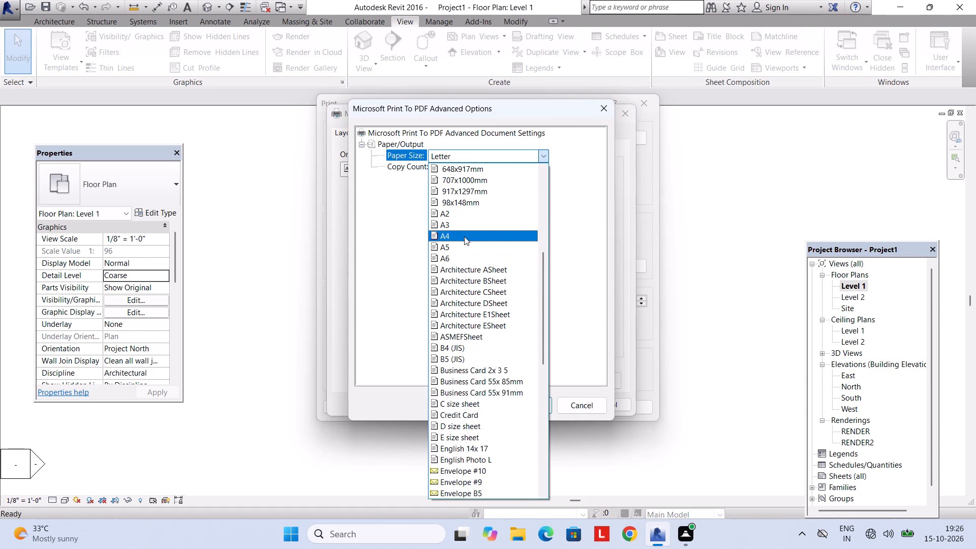
click(532, 411)
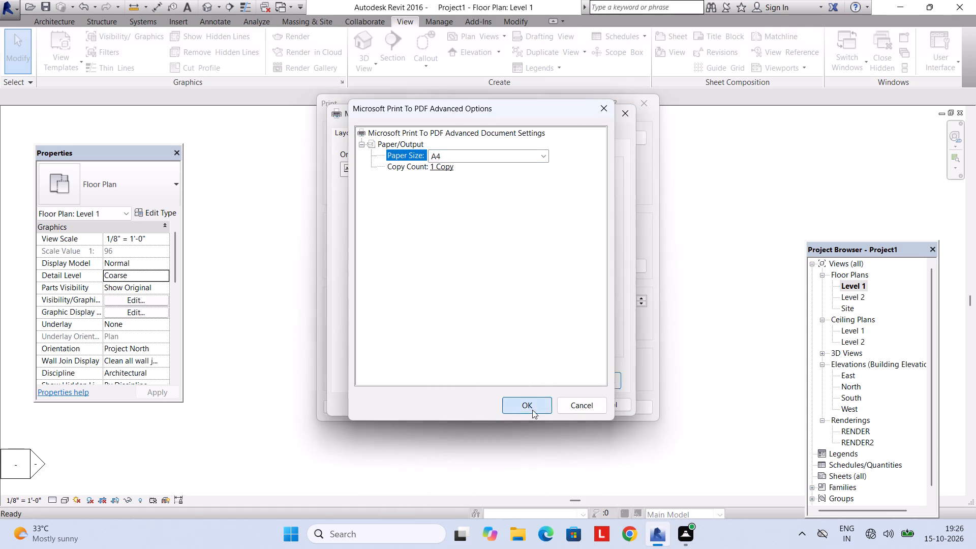
click(417, 169)
click(407, 185)
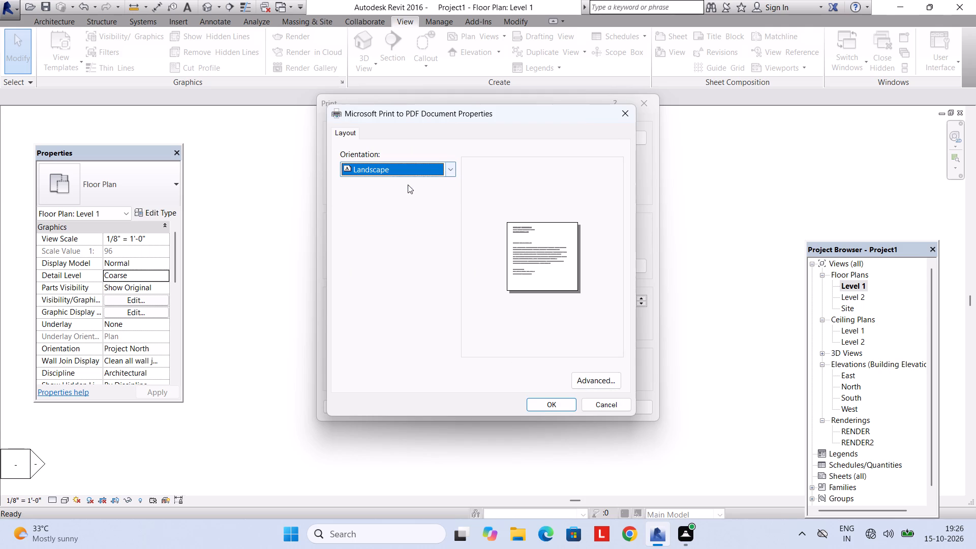
click(558, 411)
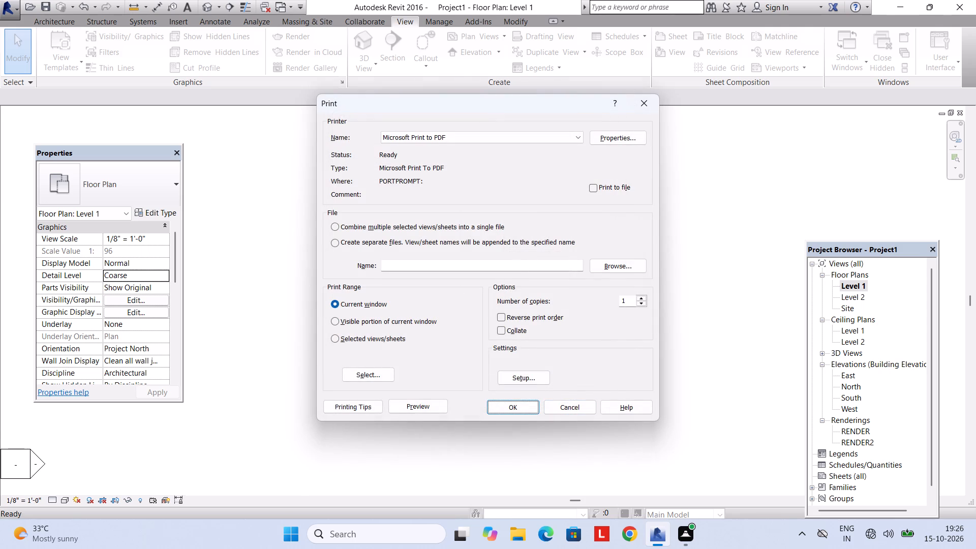
Print the Level 1 floor plan to a PDF named RESORT in the FUJI REVIT folder in Documents.
click(512, 407)
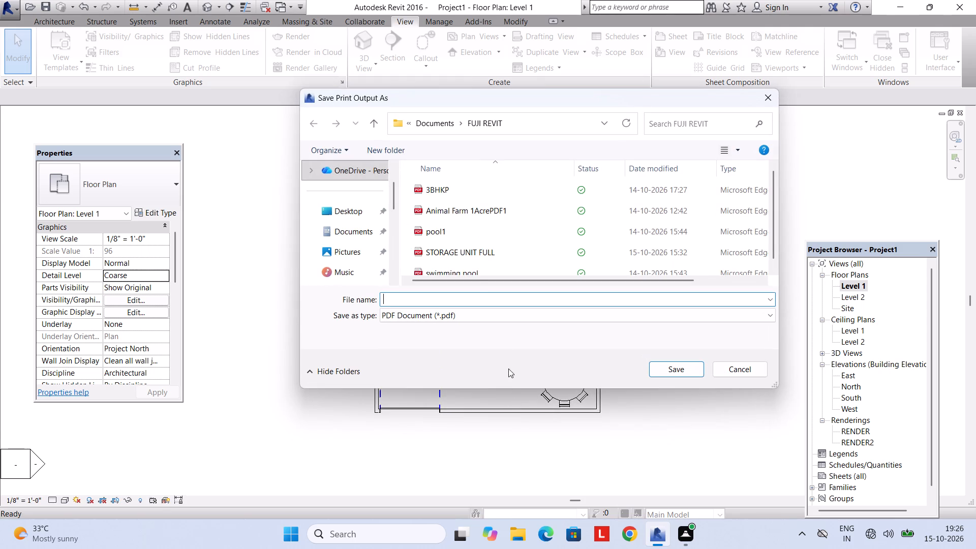
double_click(353, 230)
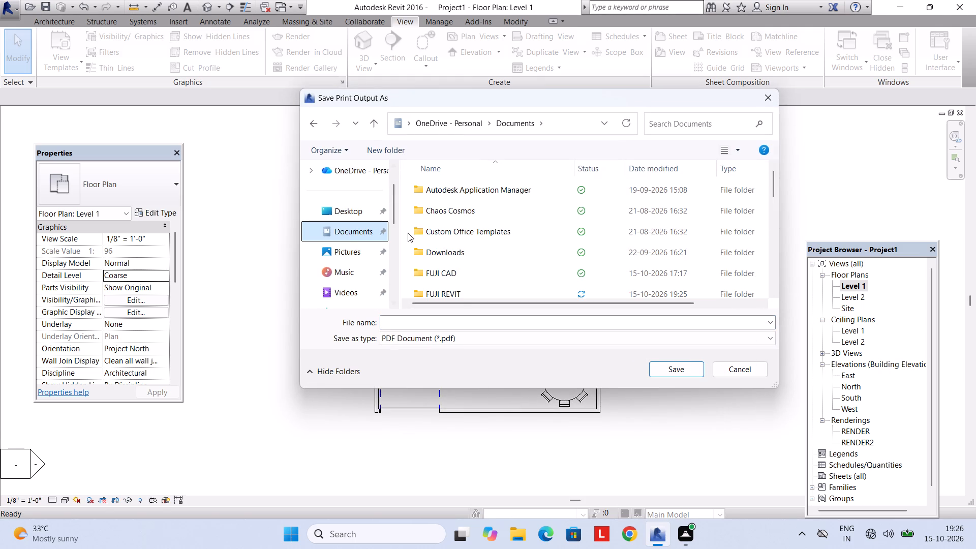
double_click(461, 295)
scroll(470, 259, down, 3)
scroll(470, 259, up, 3)
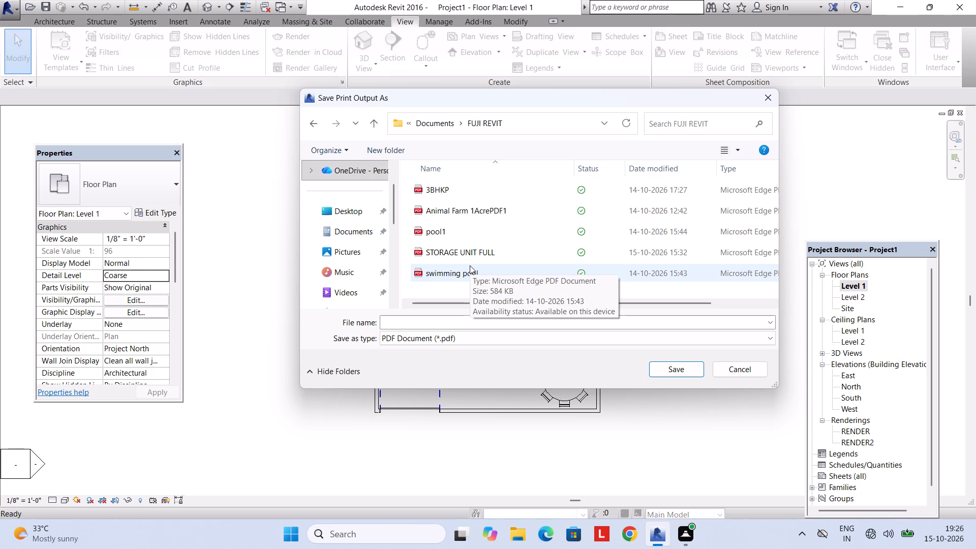
click(437, 323)
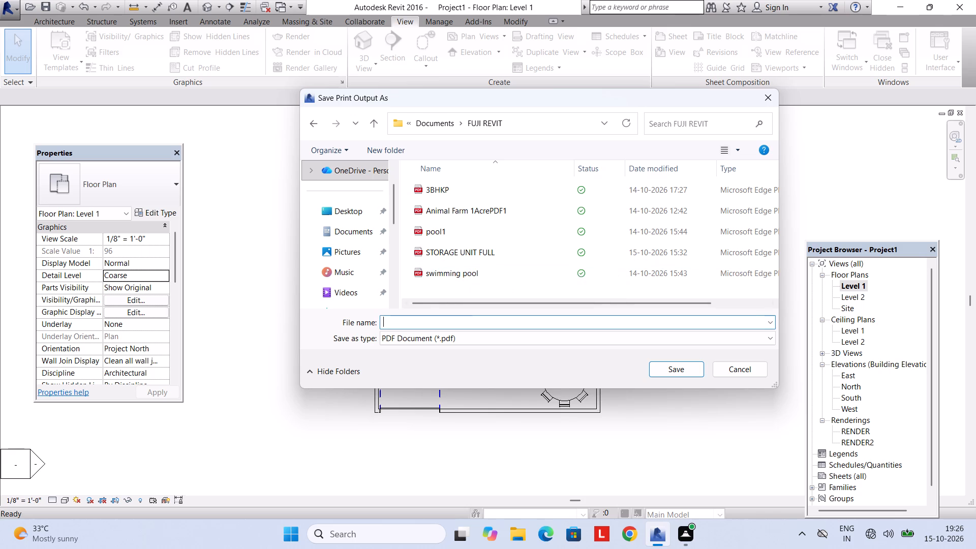
text(RE)
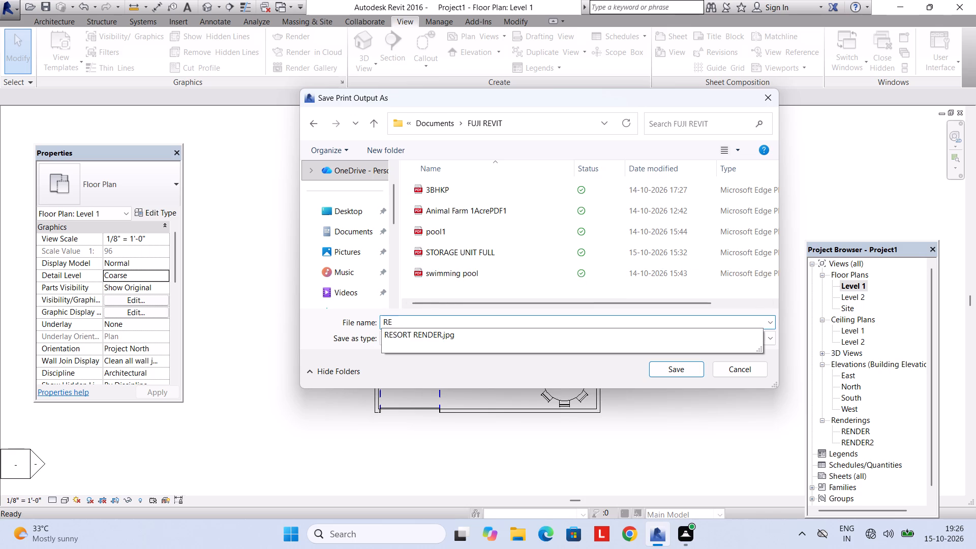
key(BackSpace)
key(BackSpace)
text(RE)
text(SOET)
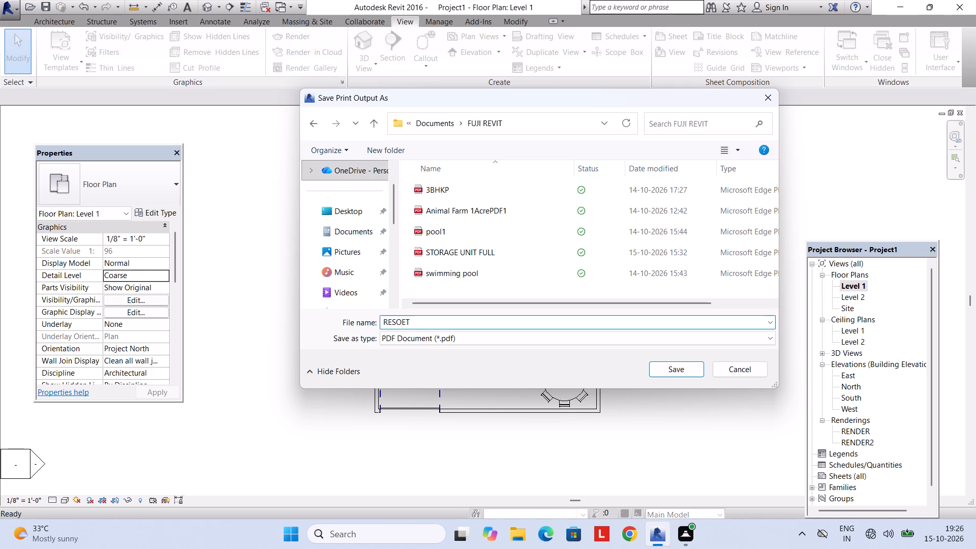
key(BackSpace)
text(RT)
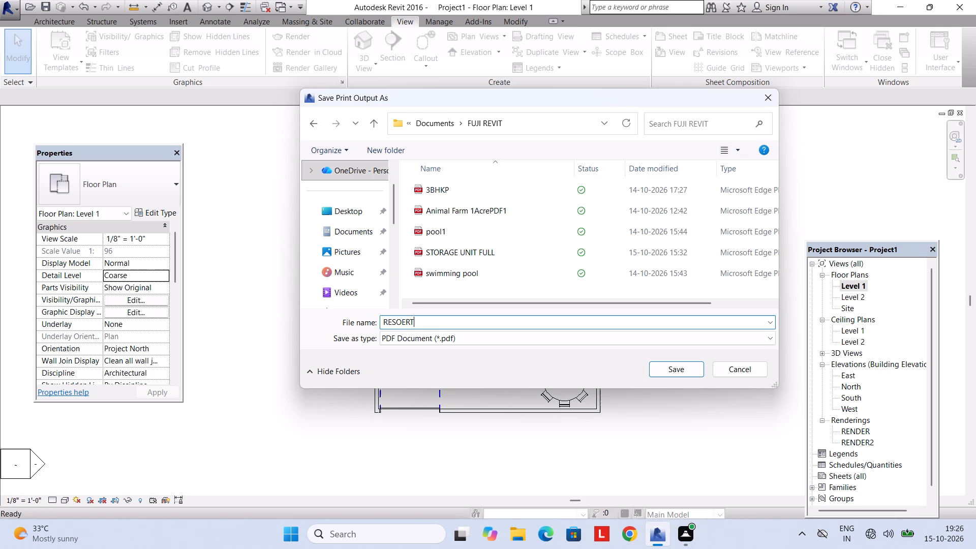
key(BackSpace)
key(BackSpace)
key(BackSpace)
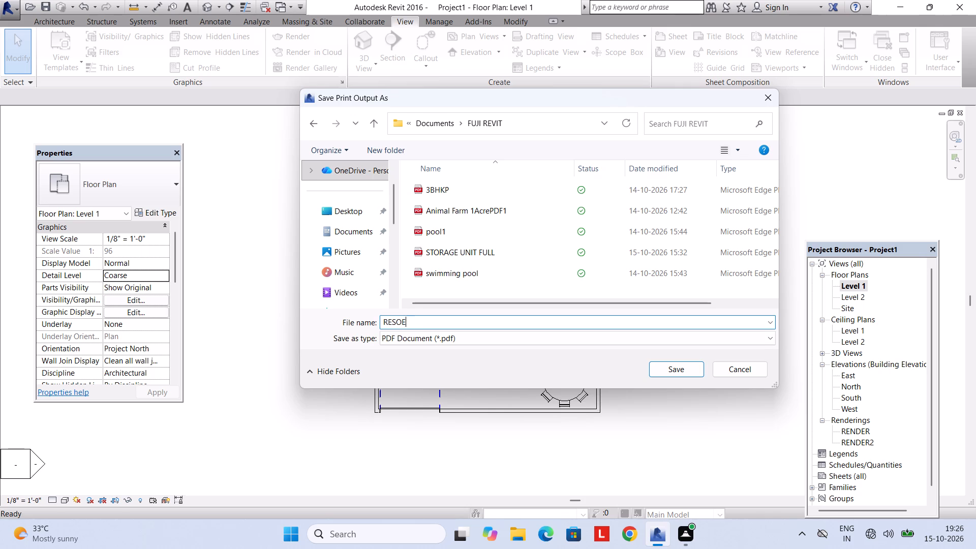
text(RT)
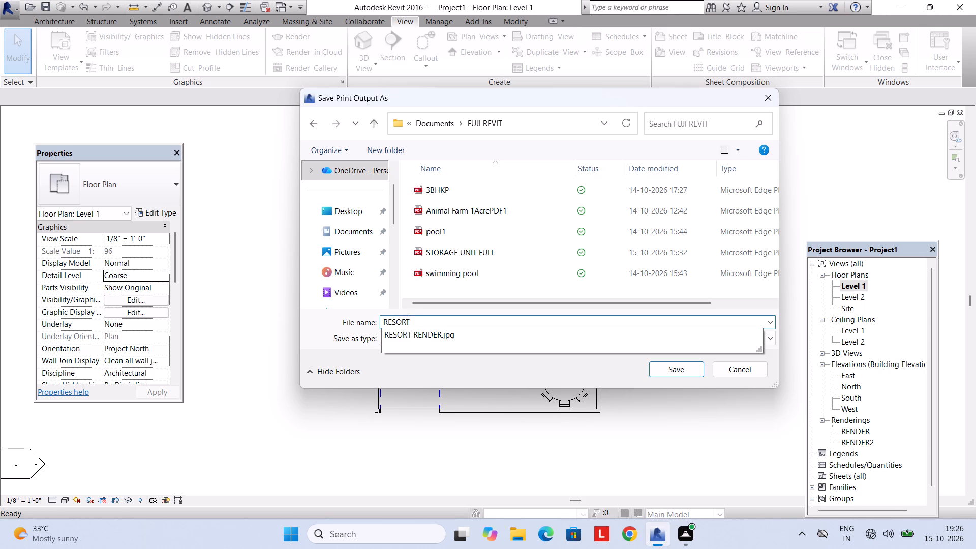
click(668, 373)
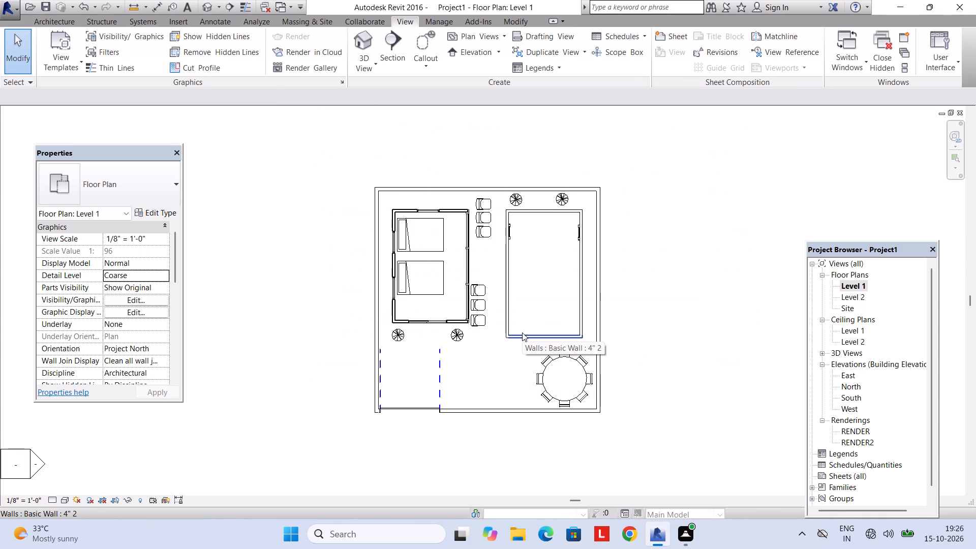
Save the project as a Revit project file named SMALL RESORT in the FUJI REVIT folder.
key(ctrl+s)
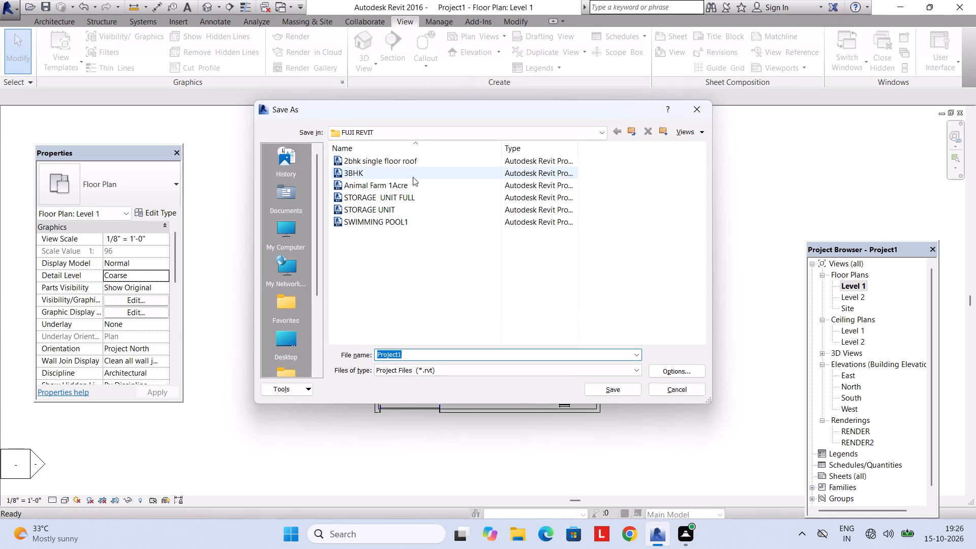
click(424, 354)
drag(424, 354, 363, 357)
text(RESORT)
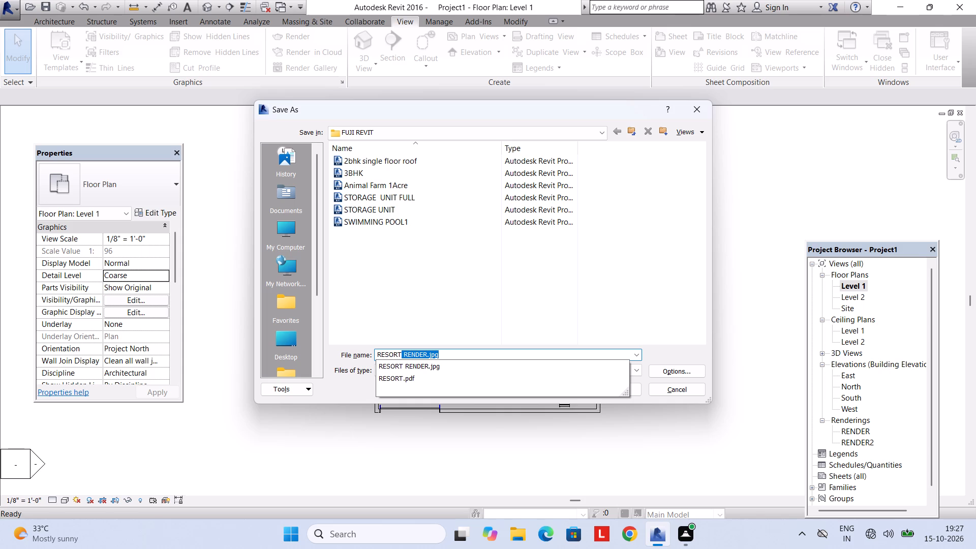
click(377, 352)
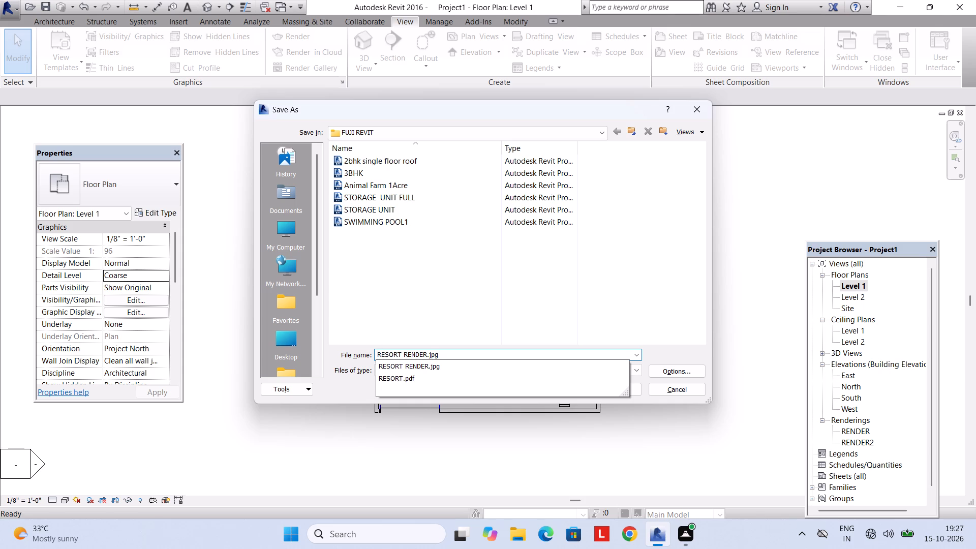
text(SMALL)
key(space)
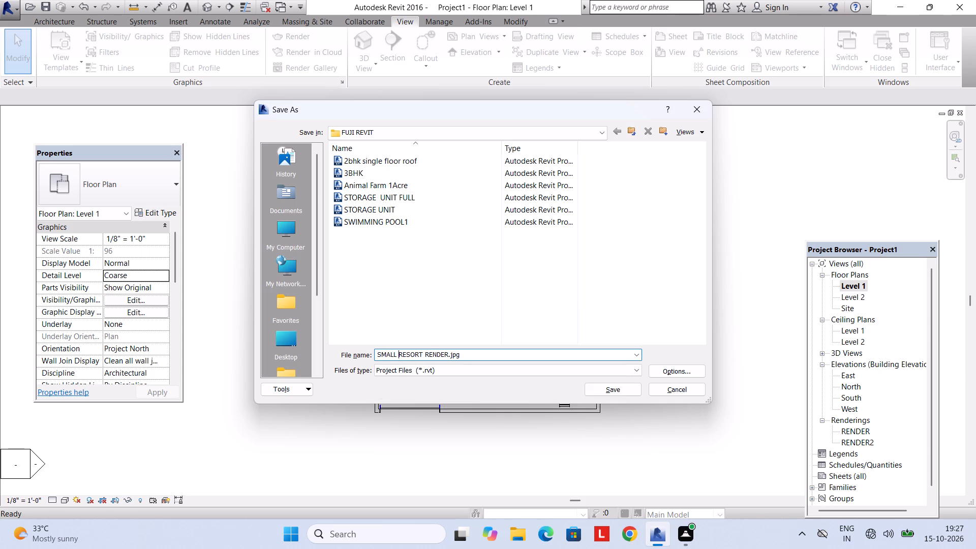
click(448, 354)
key(BackSpace)
key(BackSpace)
key(BackSpace)
key(BackSpace)
key(BackSpace)
key(BackSpace)
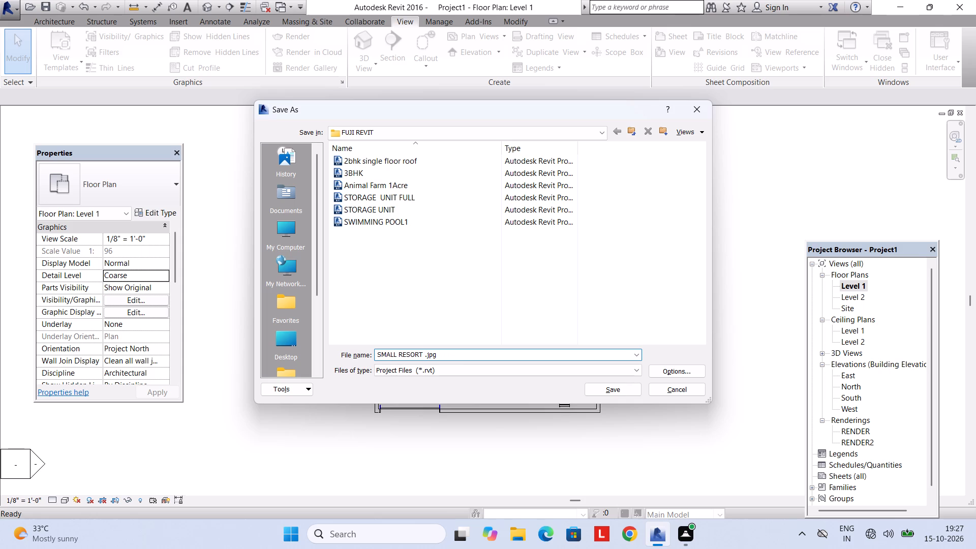
click(457, 349)
click(454, 354)
key(BackSpace)
key(BackSpace)
key(BackSpace)
key(BackSpace)
key(BackSpace)
click(594, 386)
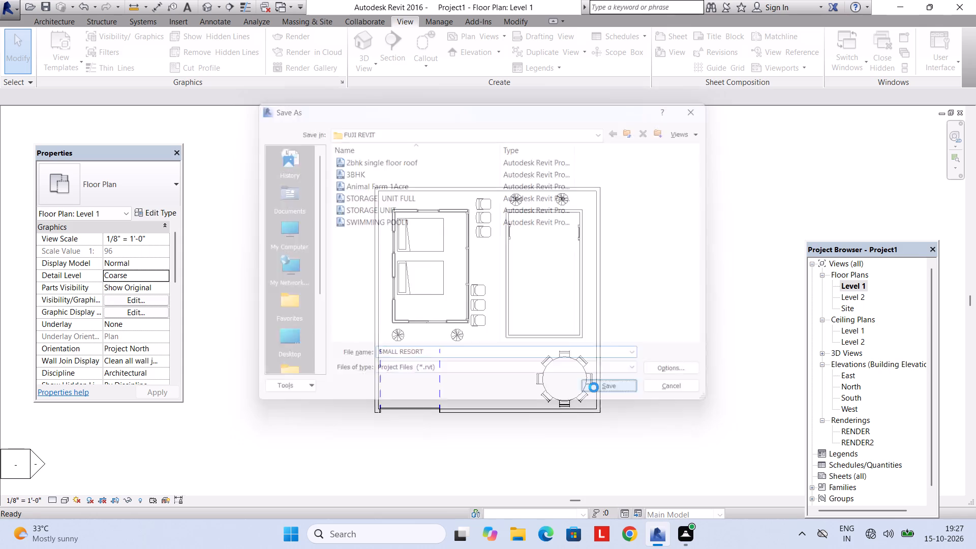
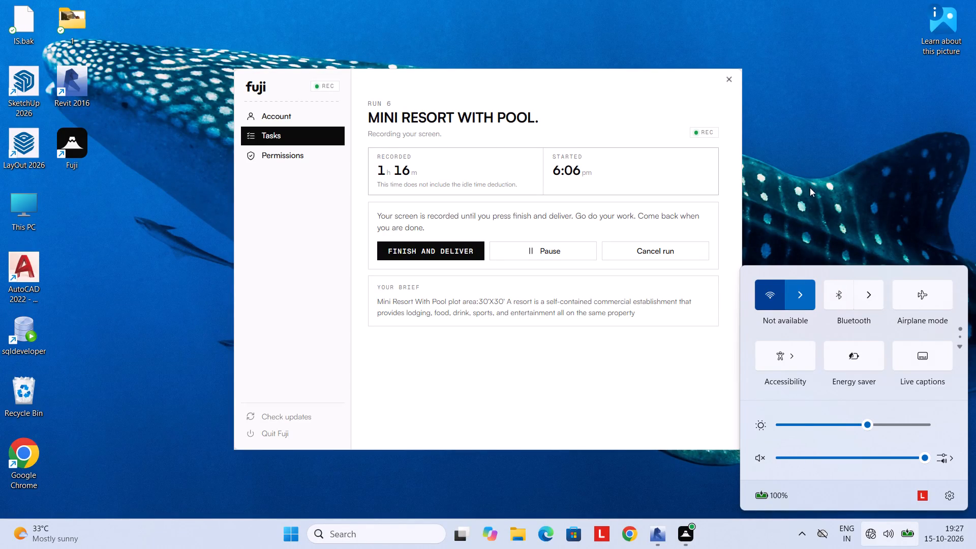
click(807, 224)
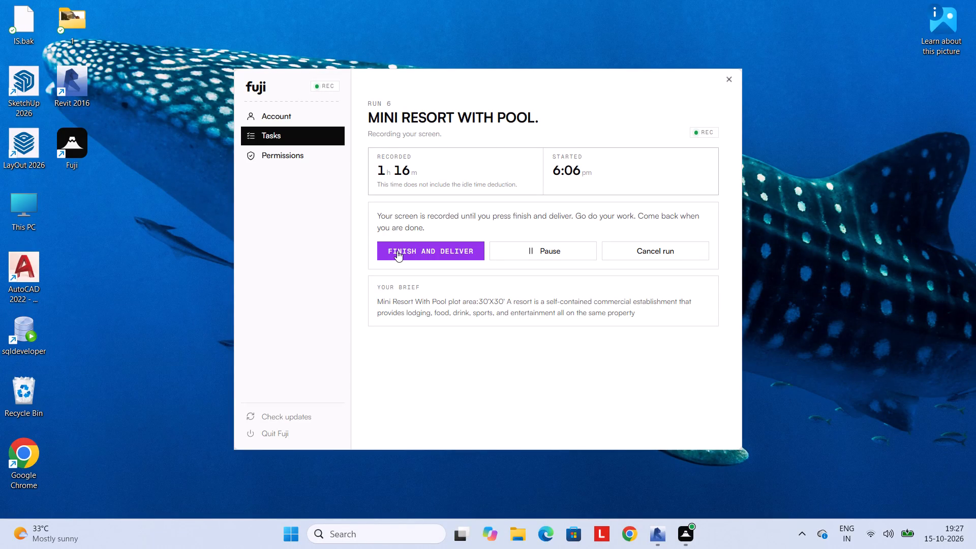